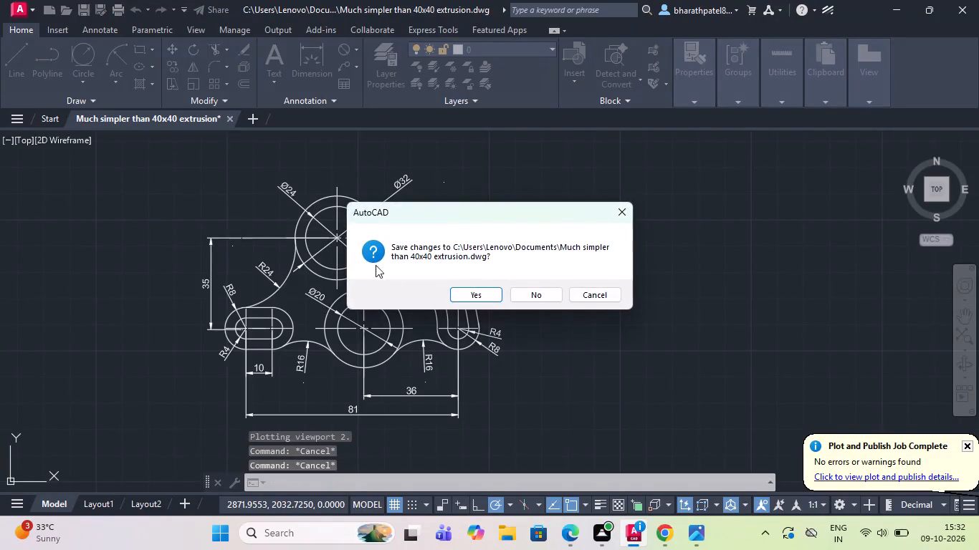
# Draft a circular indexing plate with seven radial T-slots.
# Discard the unsaved changes to the open extrusion drawing and start a new blank drawing.
pyautogui.click(533, 301)
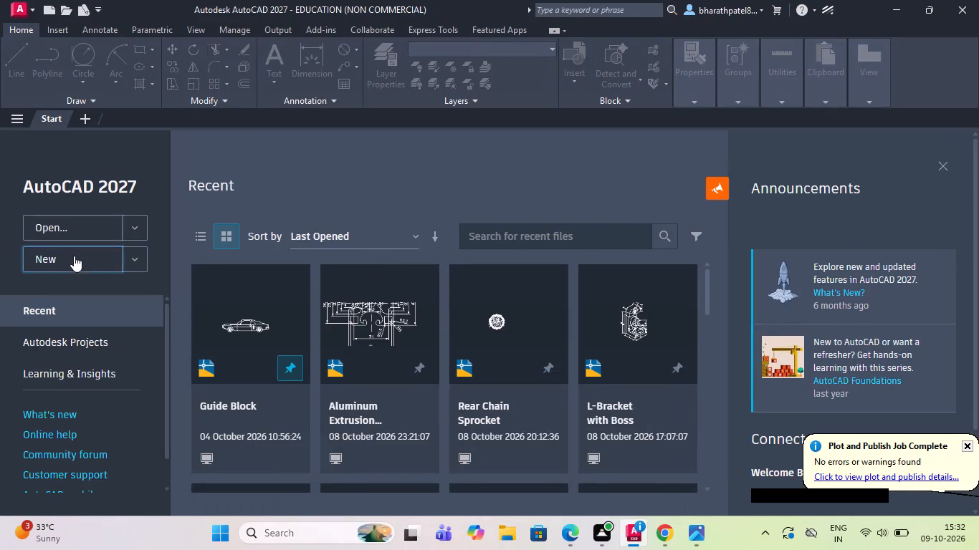
pyautogui.doubleClick(74, 256)
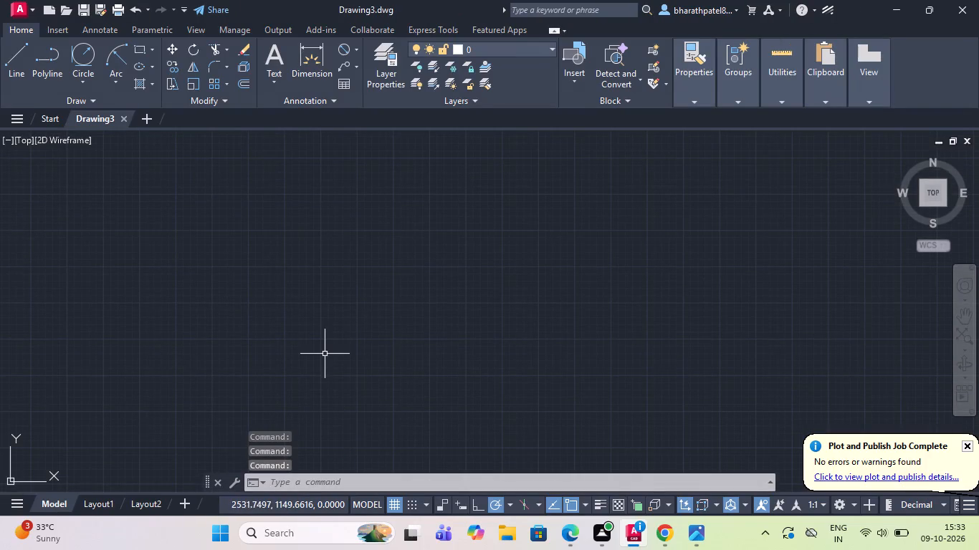
# Turn on command logging with LOGFILEON.
pyautogui.write('log')
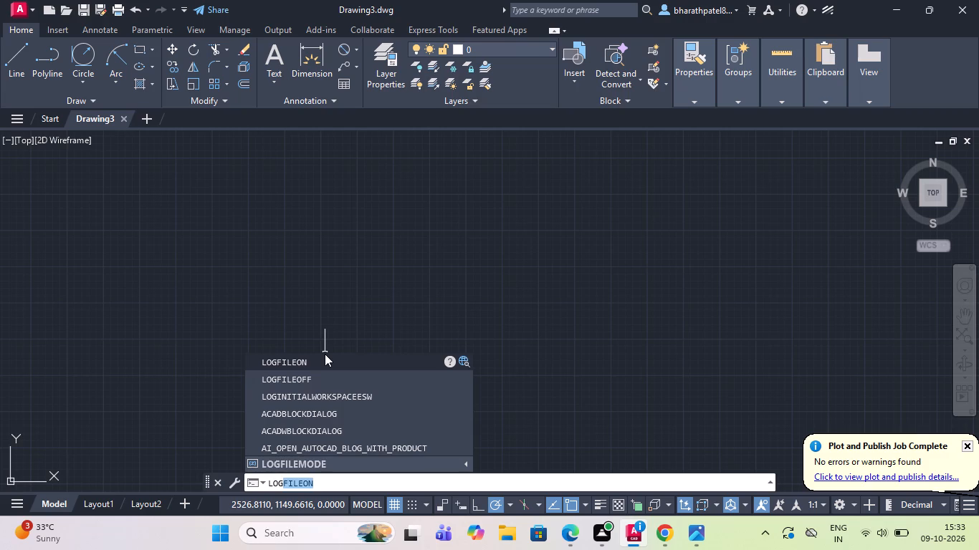
pyautogui.press('Return')
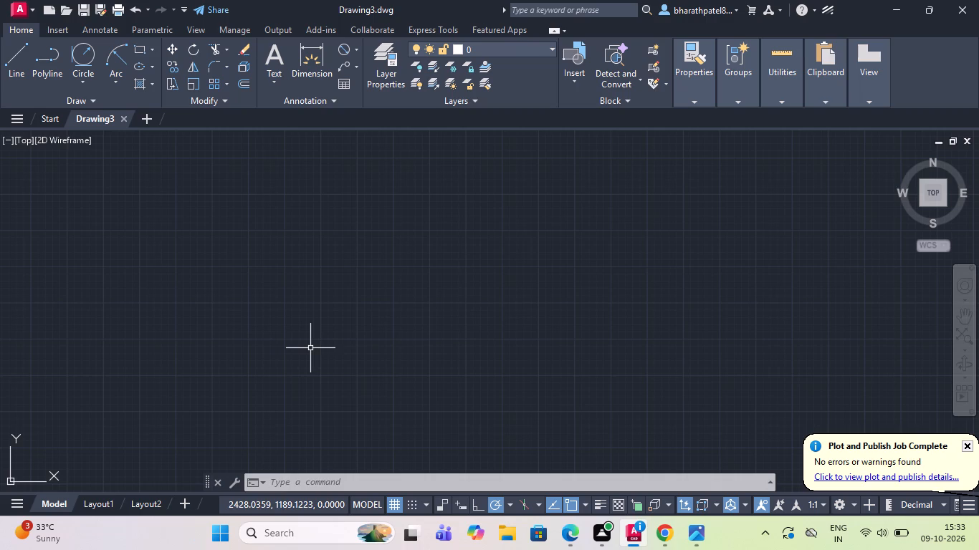
# Draw a circle of diameter 30 by centre and diameter near the middle of the empty drawing area.
pyautogui.click(84, 75)
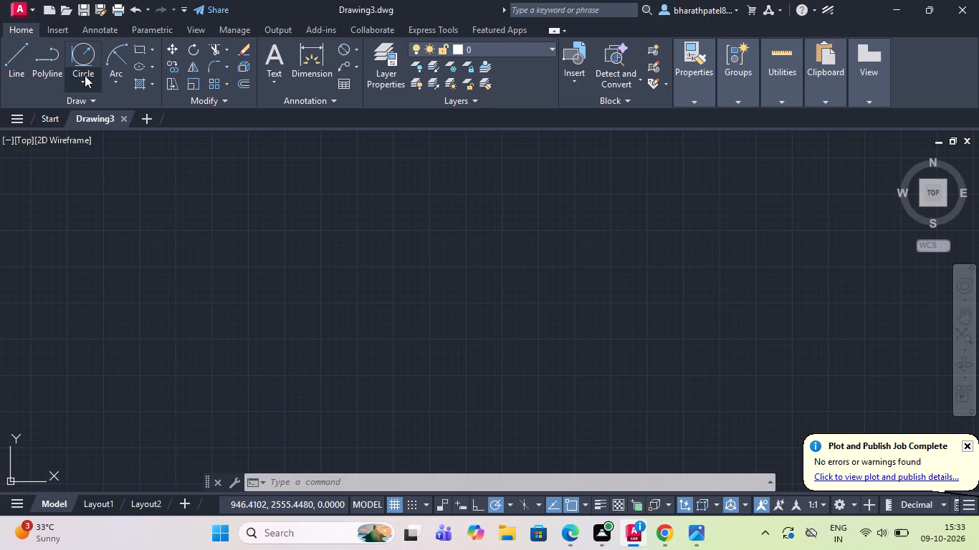
pyautogui.click(86, 107)
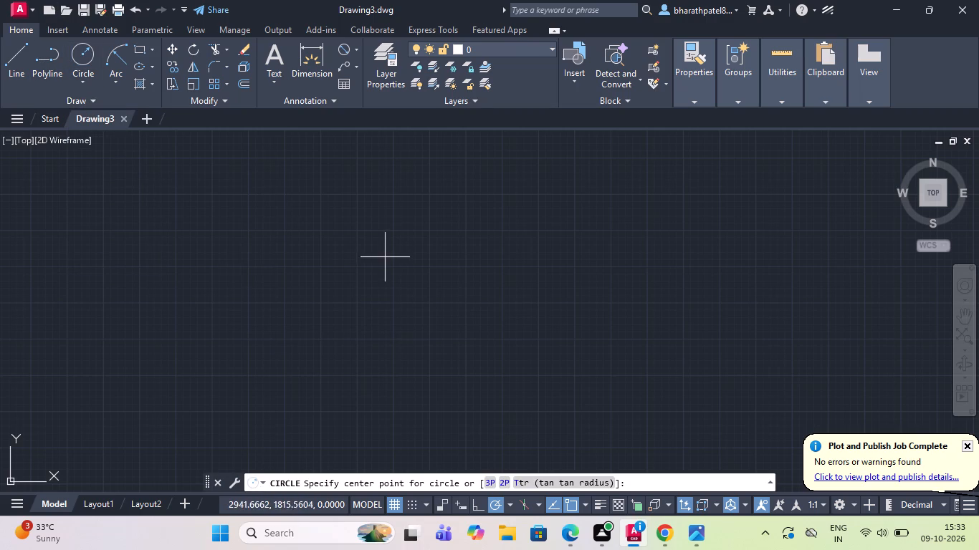
pyautogui.scroll(-1, 457, 254)
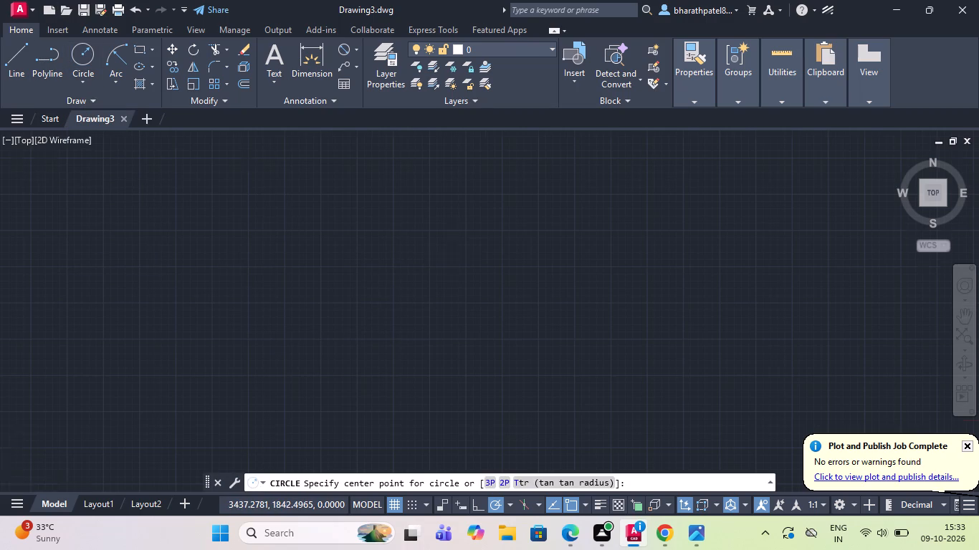
pyautogui.scroll(1, 457, 254)
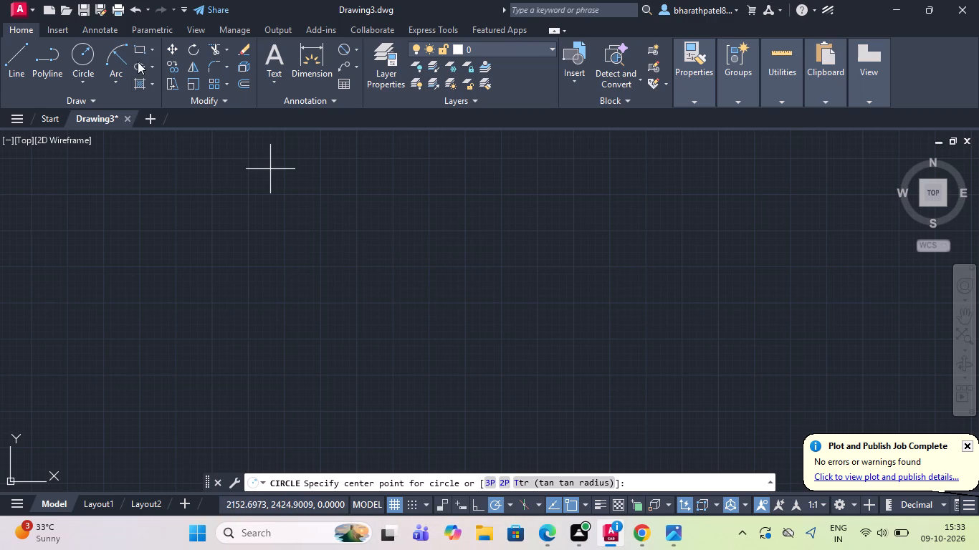
pyautogui.click(79, 77)
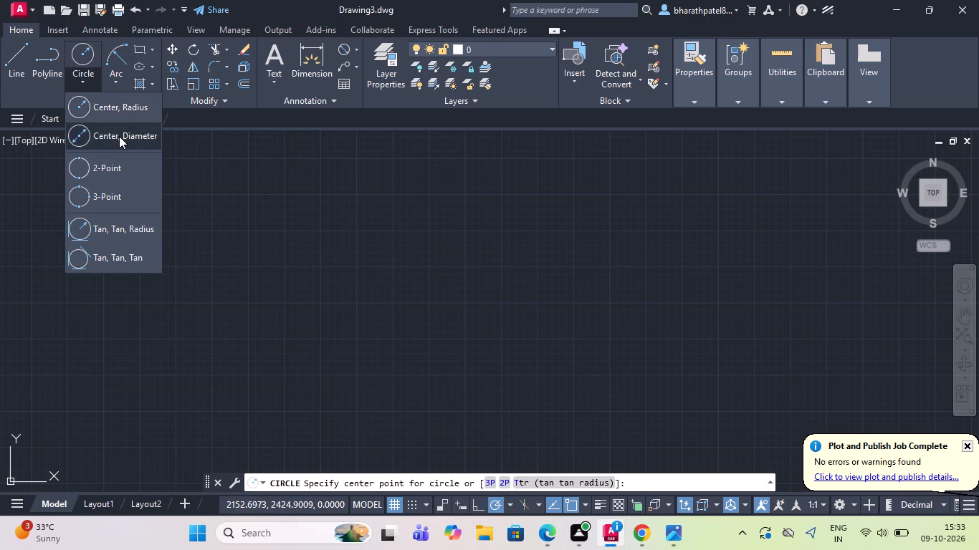
pyautogui.click(119, 136)
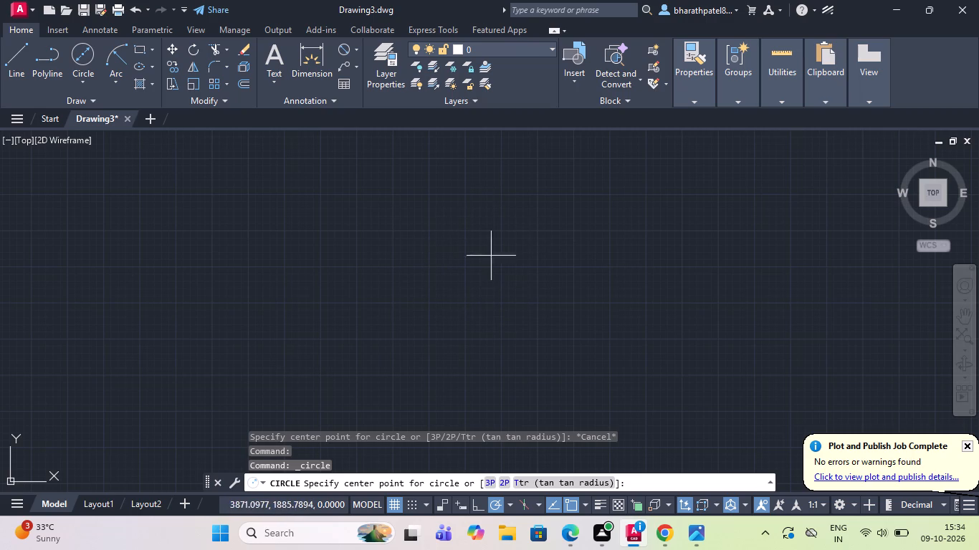
pyautogui.click(449, 268)
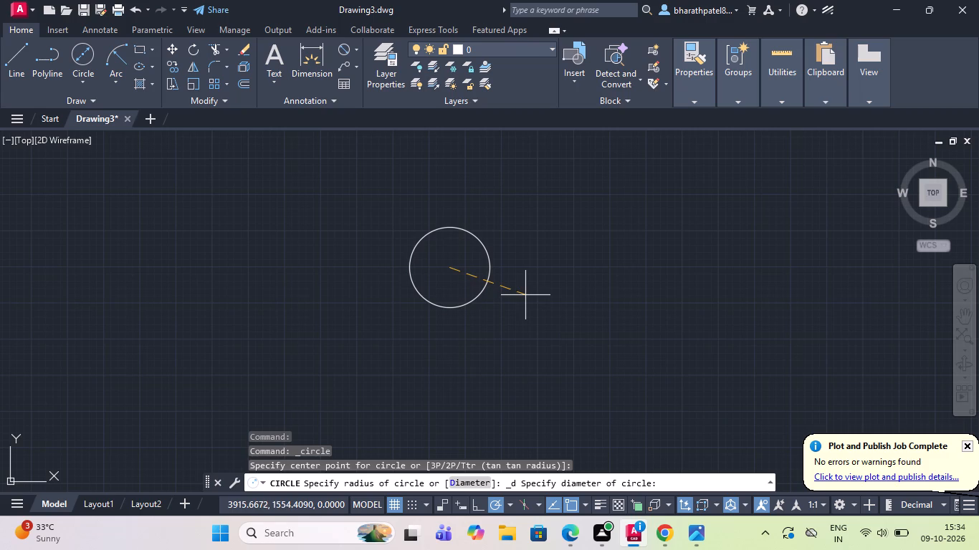
pyautogui.press('3')
pyautogui.press('0')
pyautogui.press('Return')
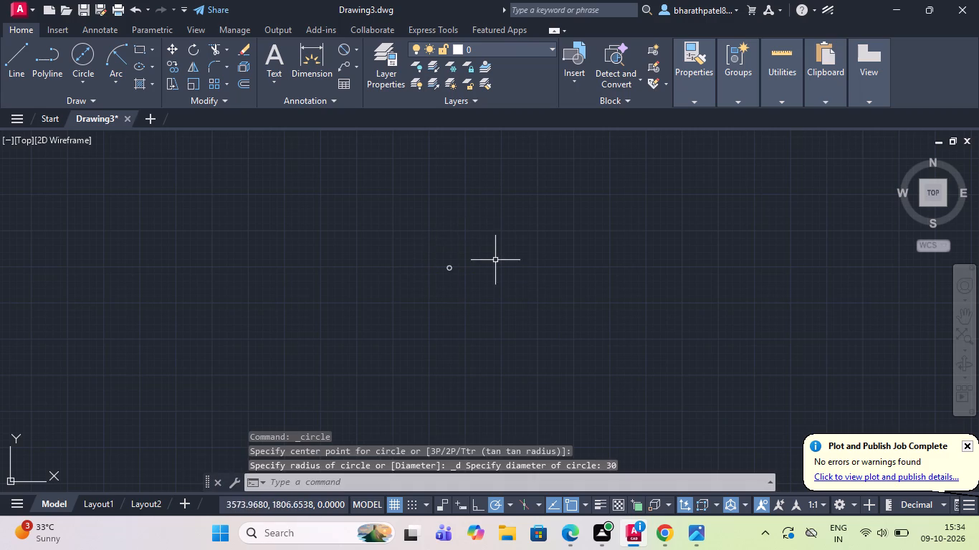
# Draw a circle of diameter 110 concentric with the 30-diameter circle.
pyautogui.scroll(1, 492, 255)
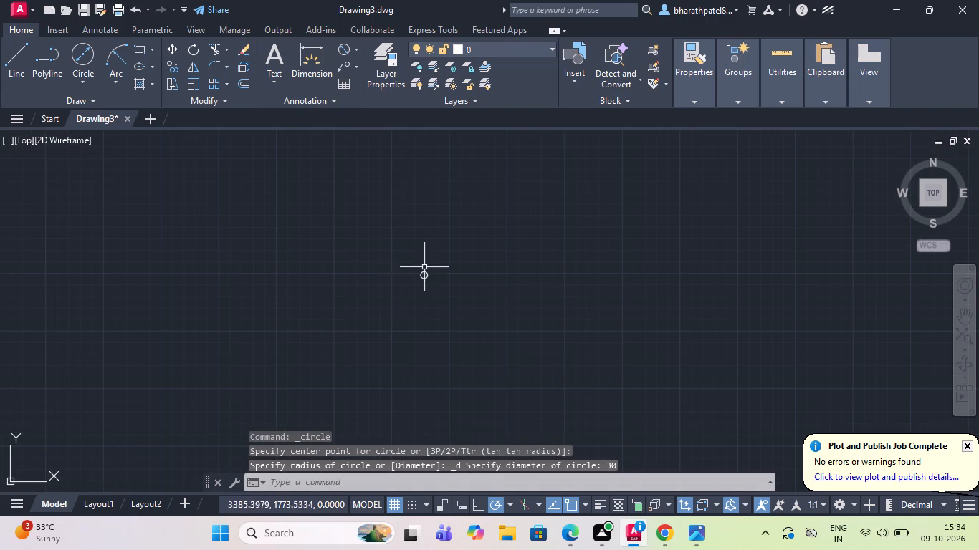
pyautogui.scroll(4, 424, 267)
pyautogui.scroll(1, 408, 349)
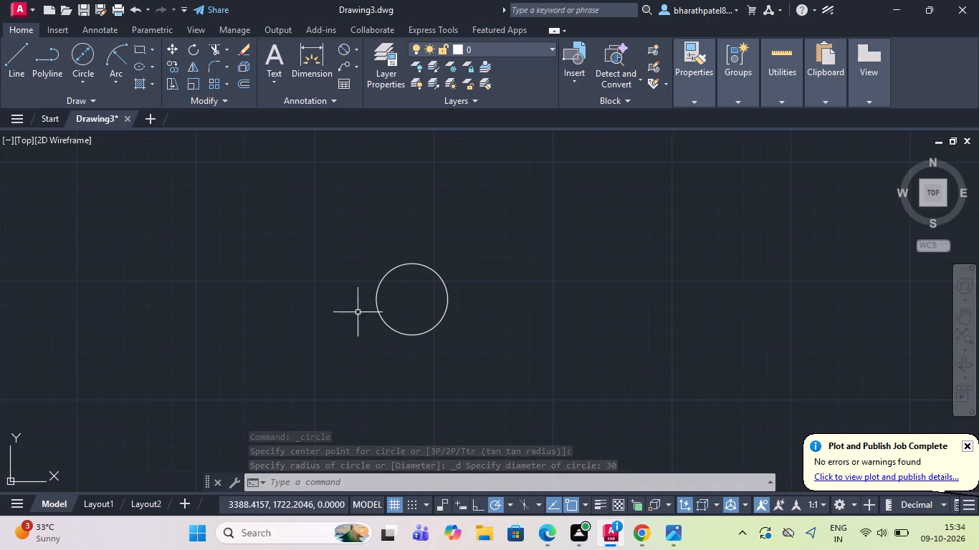
pyautogui.click(82, 53)
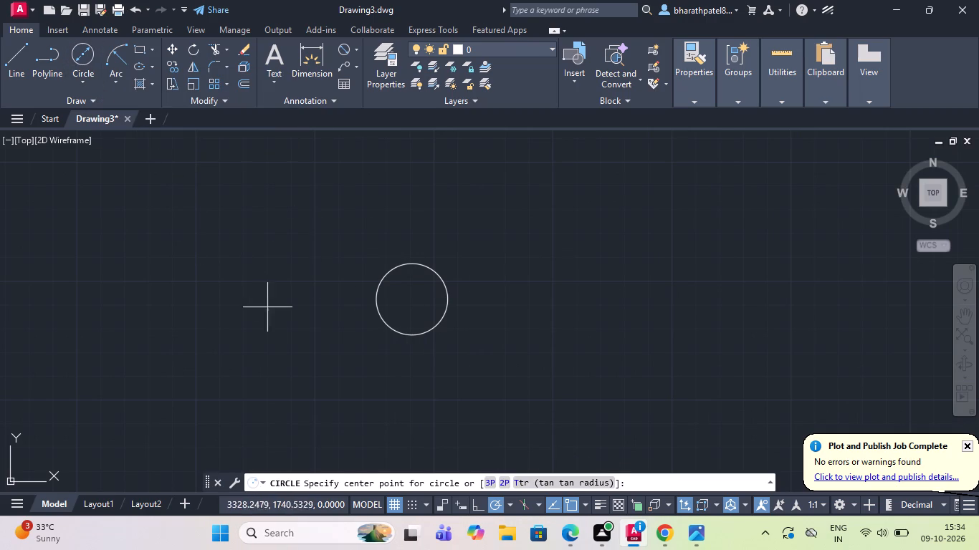
pyautogui.click(412, 301)
pyautogui.write('110')
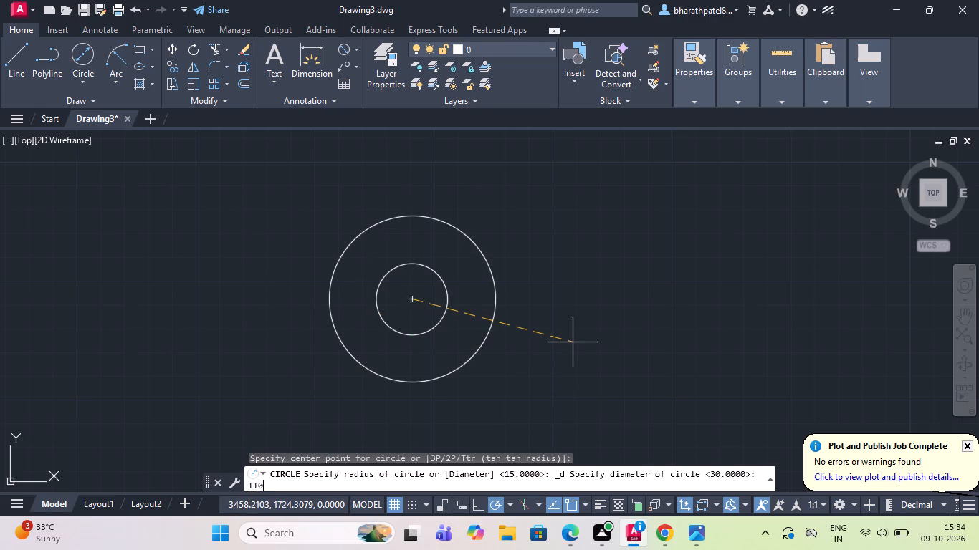
pyautogui.press('Return')
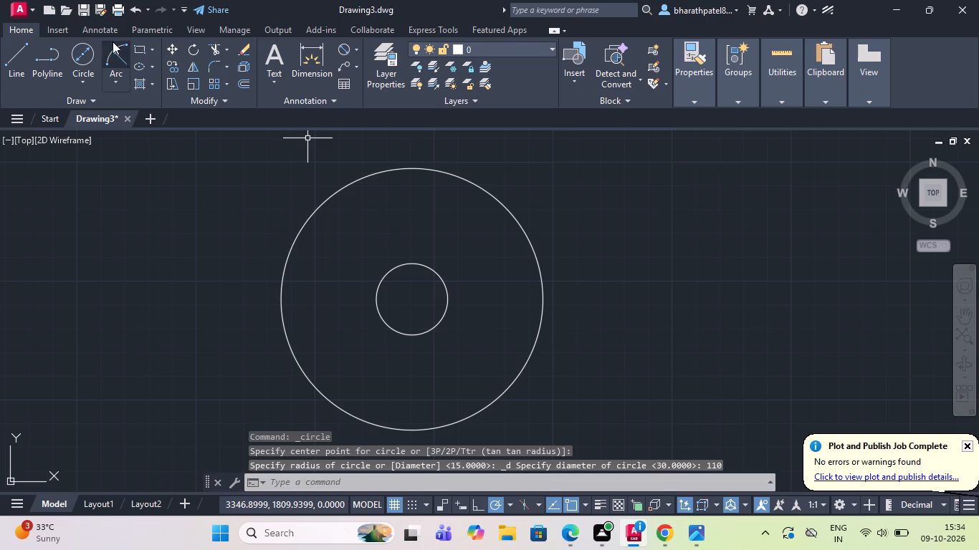
# Draw a circle of diameter 90 on the same centre, inside the outermost circle.
pyautogui.click(76, 59)
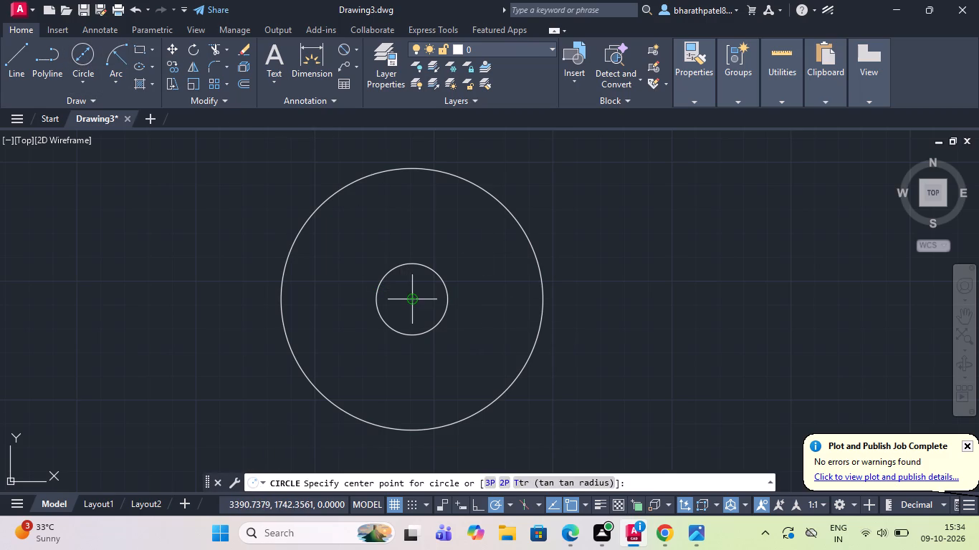
pyautogui.click(409, 296)
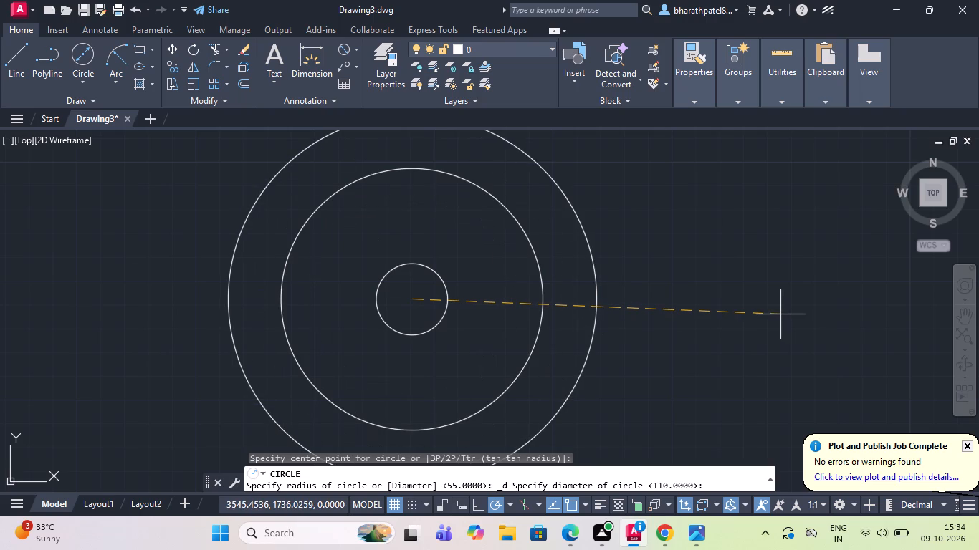
pyautogui.write('90')
pyautogui.press('Return')
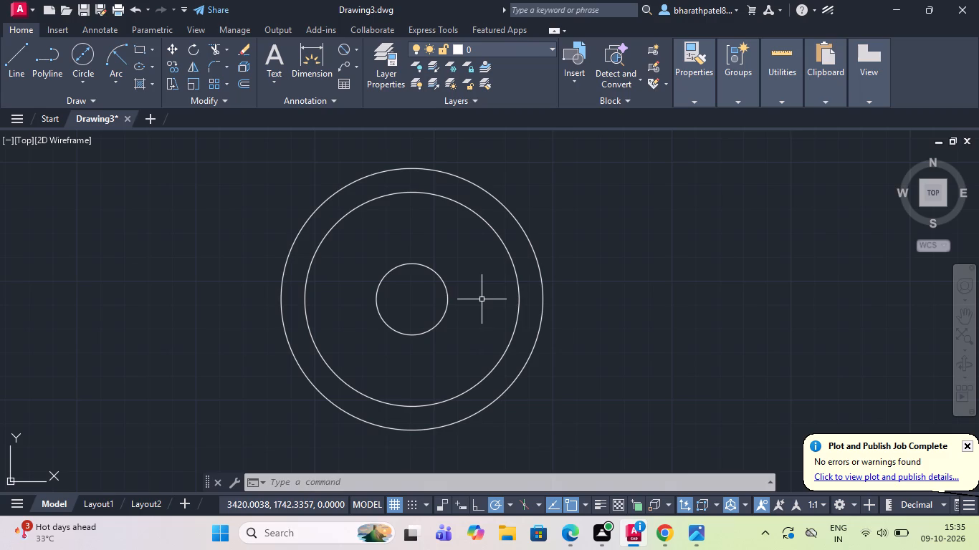
# Draw a circle of diameter 66 on the same centre as a bolt circle between the 30 and 90 circles.
pyautogui.click(85, 49)
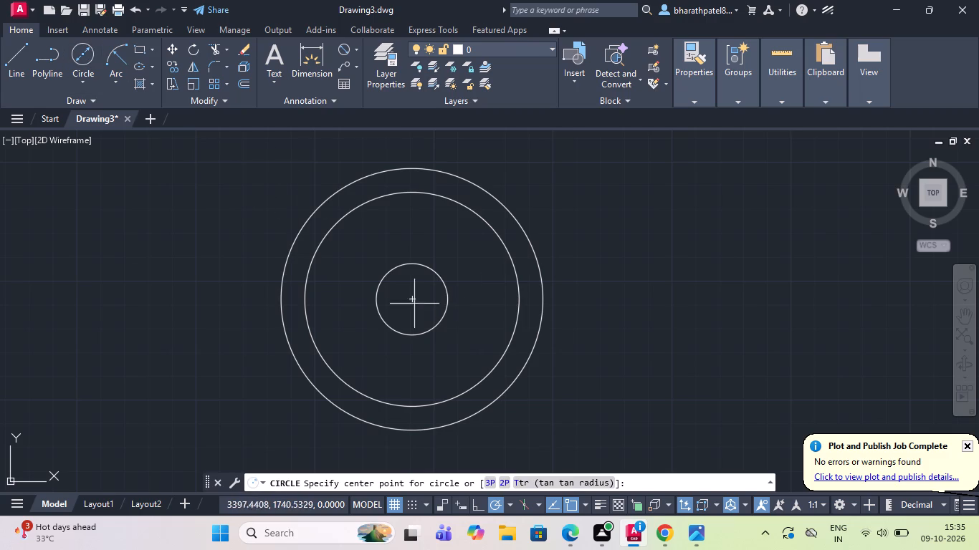
pyautogui.click(411, 304)
pyautogui.write('66')
pyautogui.press('Return')
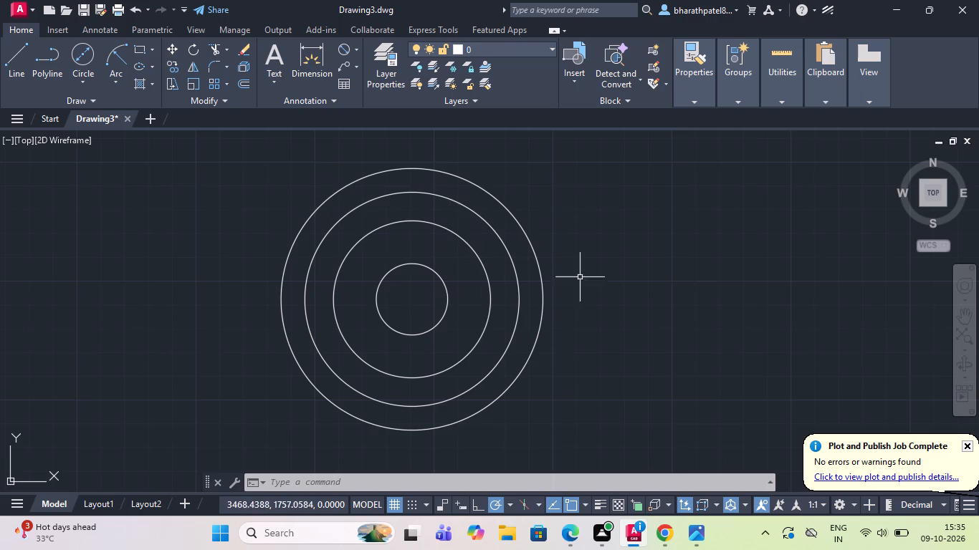
# Draw a hole circle of diameter 14 centred on the upper-right part of the 66-diameter circle.
pyautogui.click(87, 51)
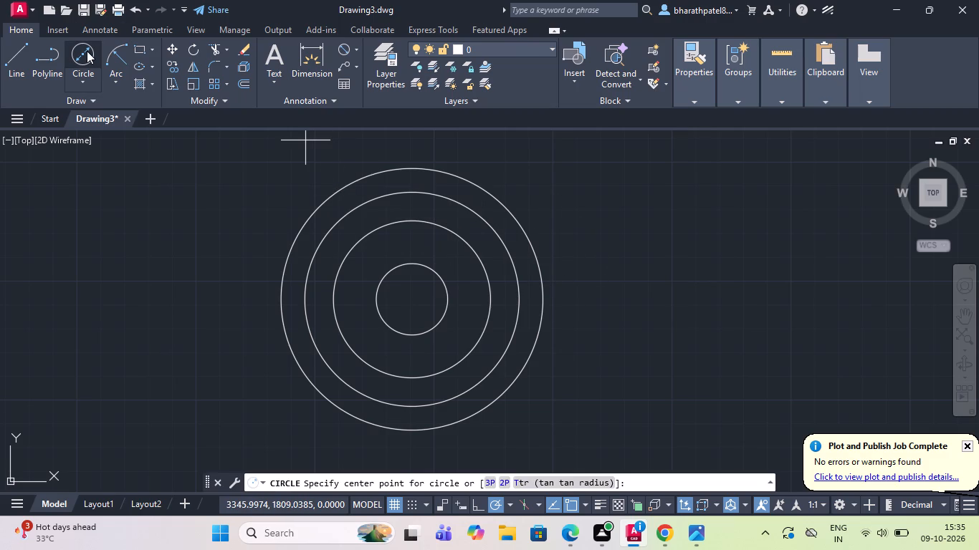
pyautogui.click(462, 238)
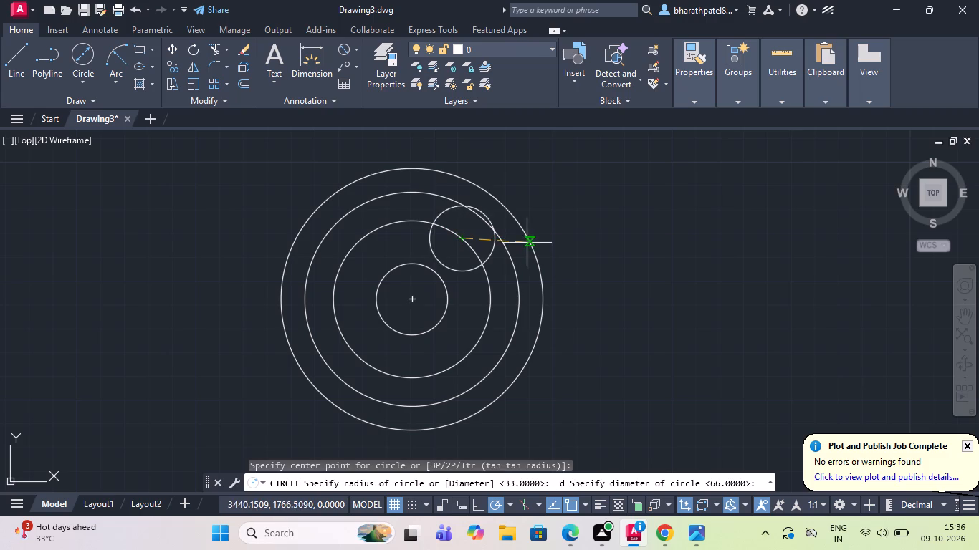
pyautogui.write('14')
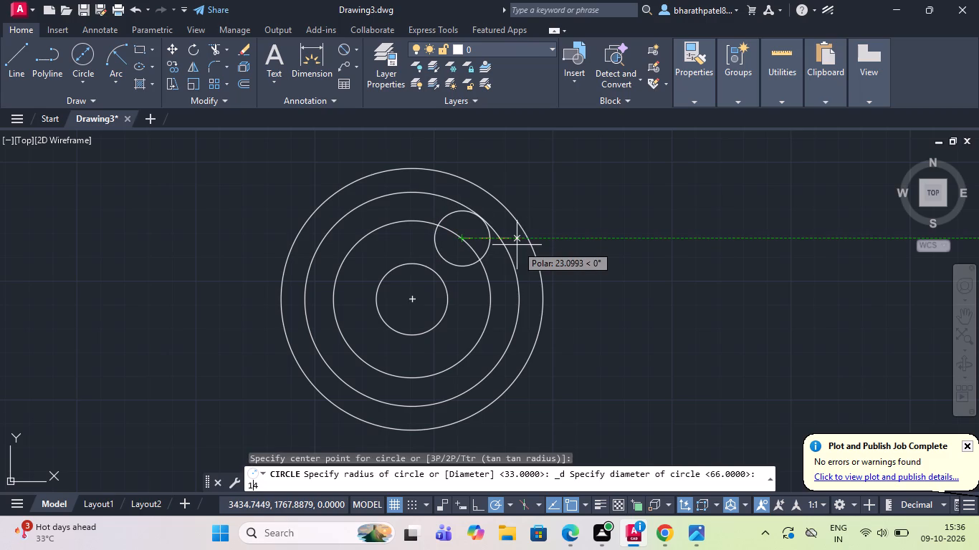
pyautogui.press('Return')
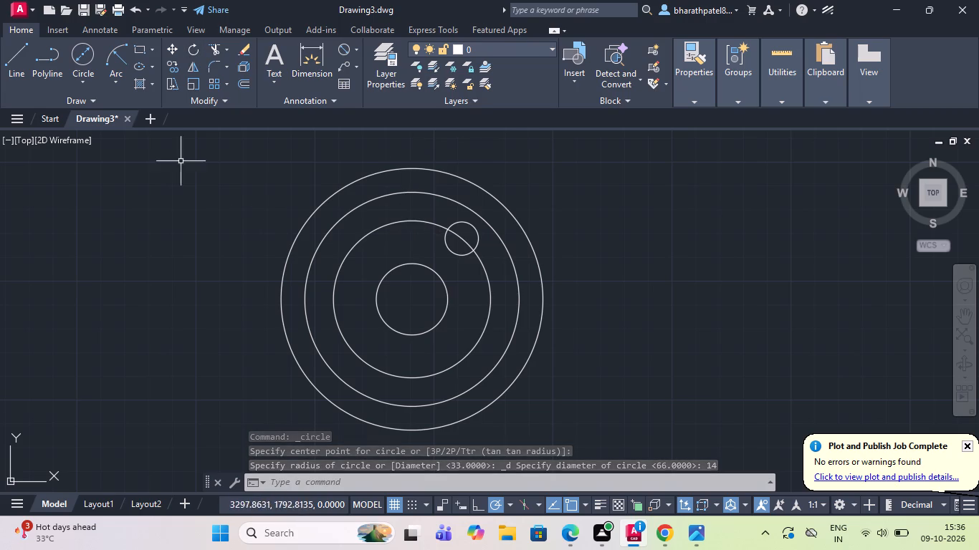
# Polar array the 14-diameter hole around the common centre with 4 items over 360 degrees and close the array.
pyautogui.click(450, 248)
pyautogui.click(225, 82)
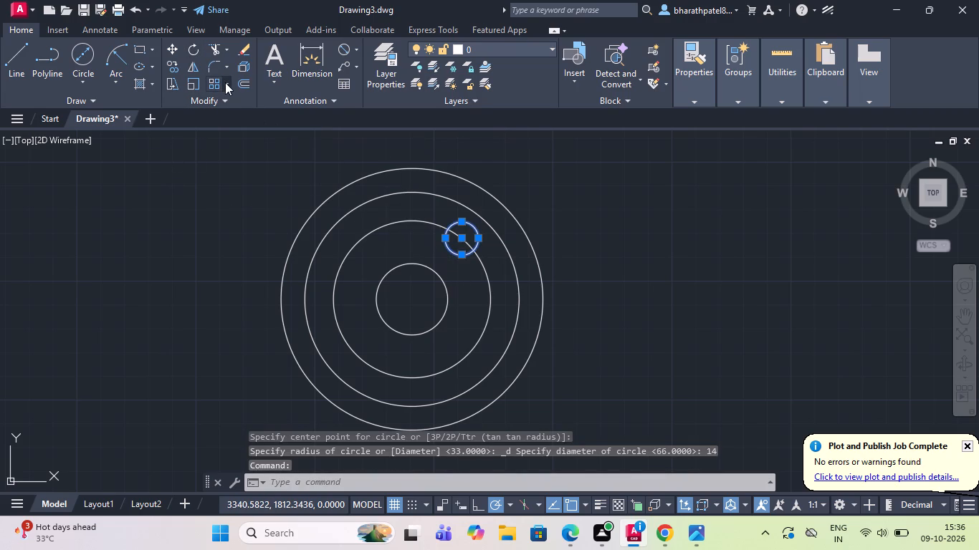
pyautogui.click(233, 165)
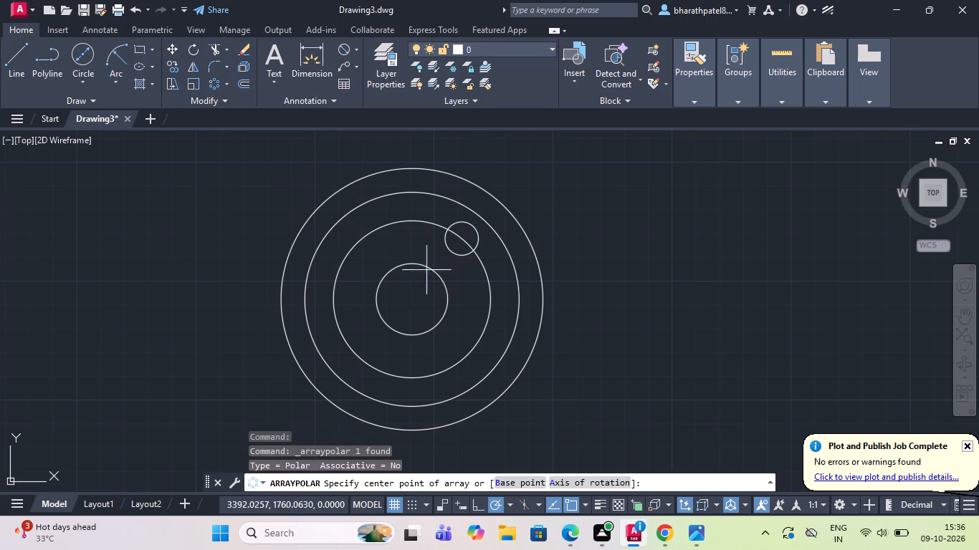
pyautogui.click(412, 298)
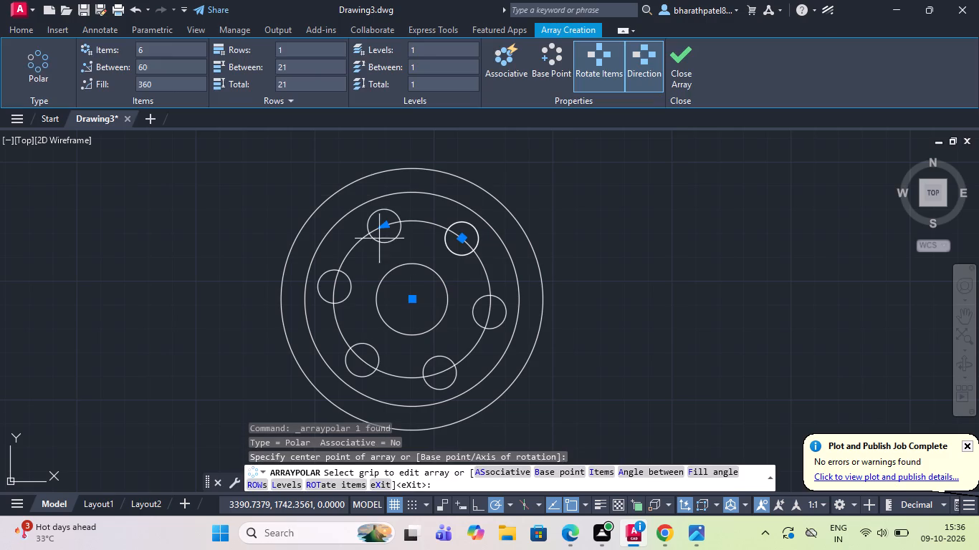
pyautogui.click(164, 44)
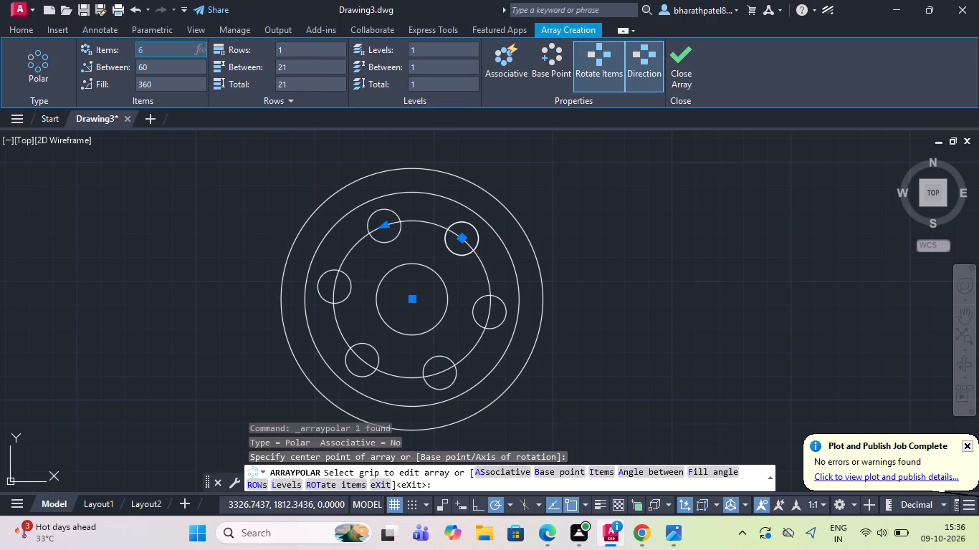
pyautogui.press('4')
pyautogui.press('Return')
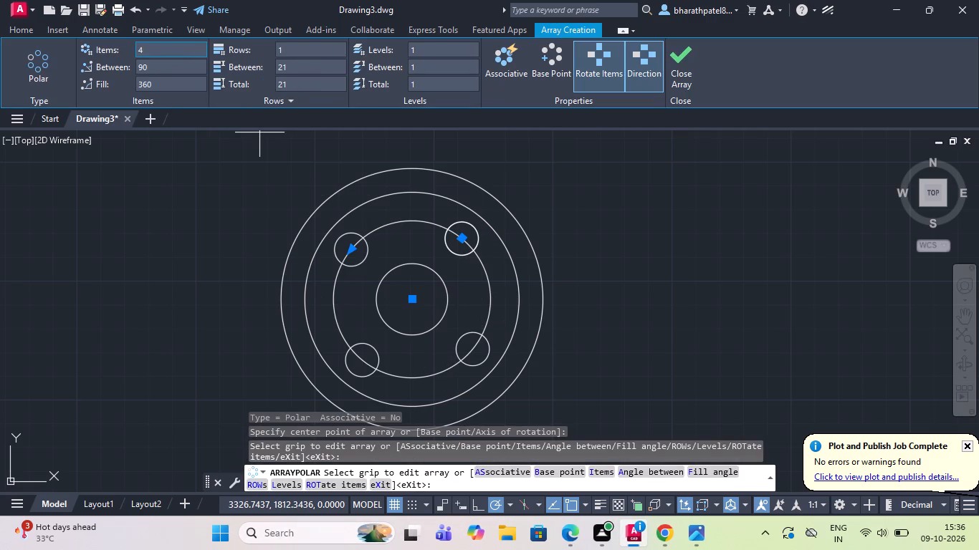
pyautogui.click(560, 216)
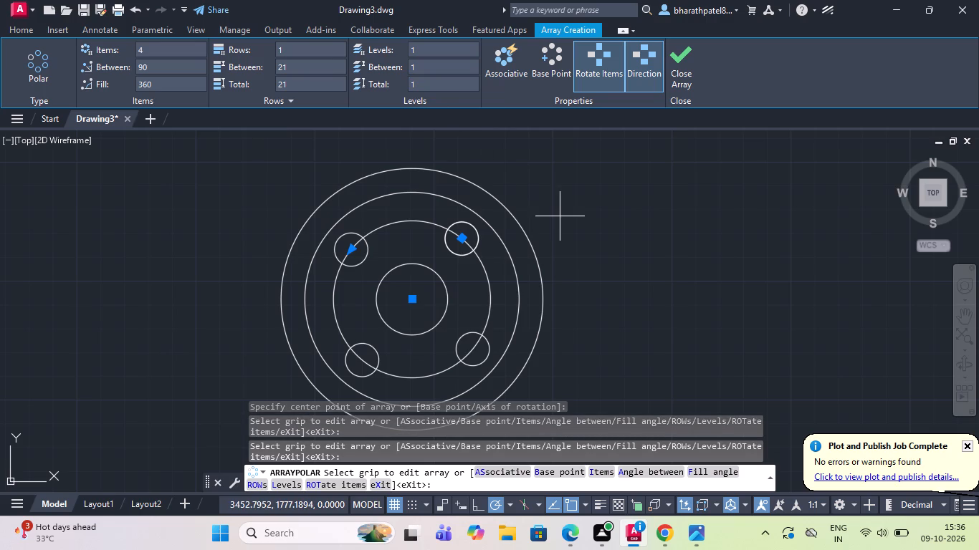
pyautogui.click(683, 66)
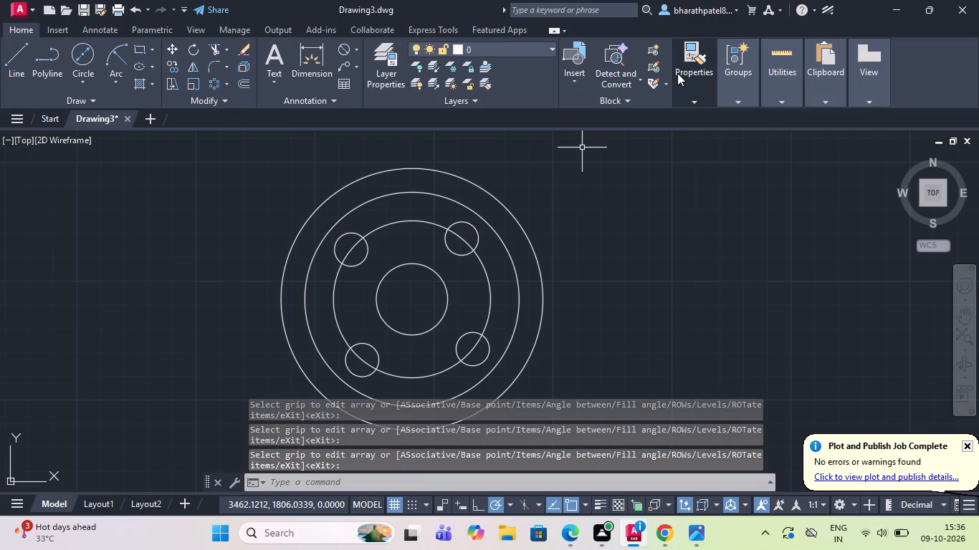
pyautogui.scroll(-1, 677, 73)
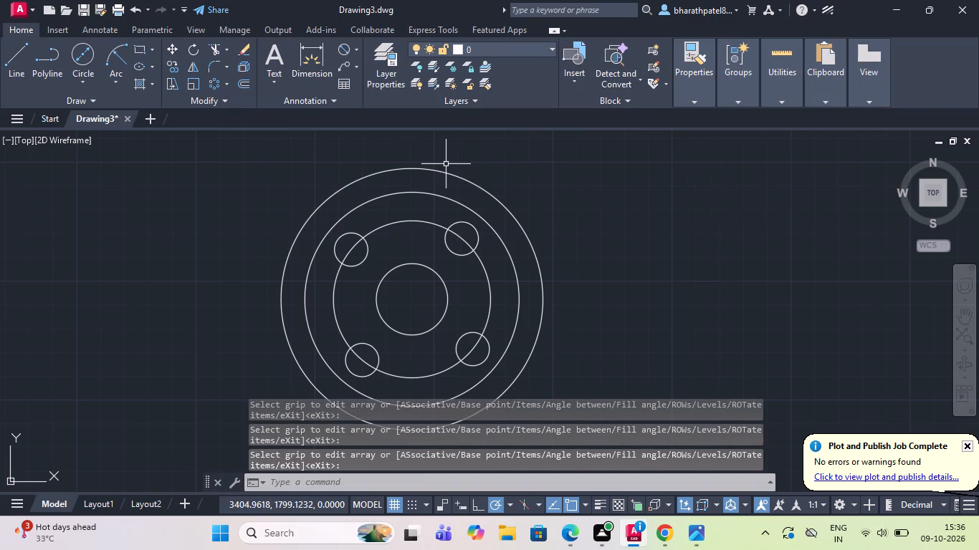
# Check the diameters of the two largest concentric circles with trial diameter dimensions, without placing them.
pyautogui.scroll(-1, 446, 164)
pyautogui.scroll(1, 442, 164)
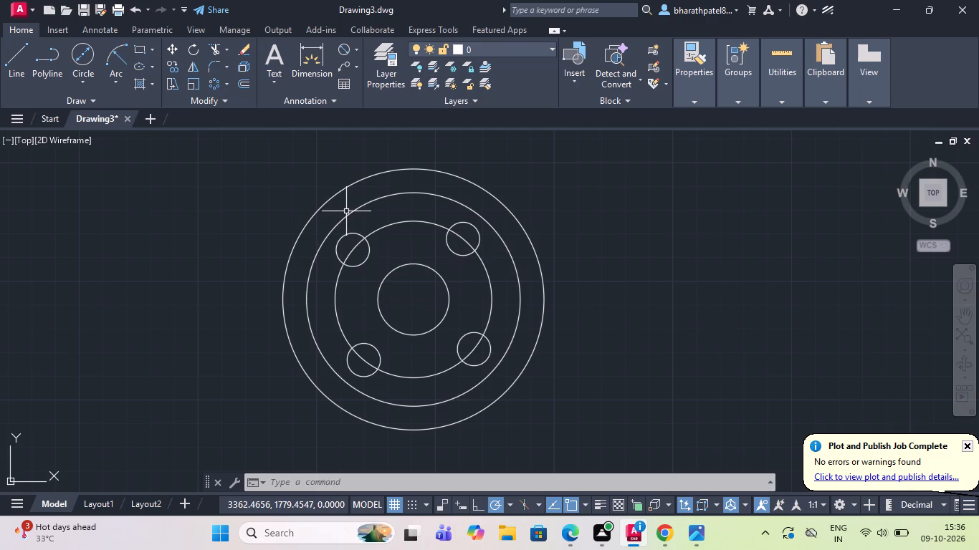
pyautogui.click(338, 47)
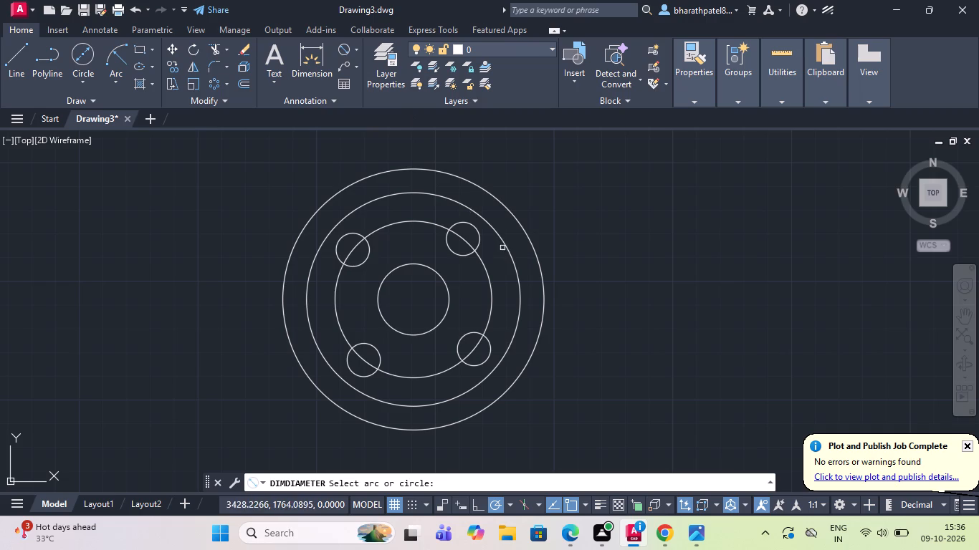
pyautogui.click(507, 250)
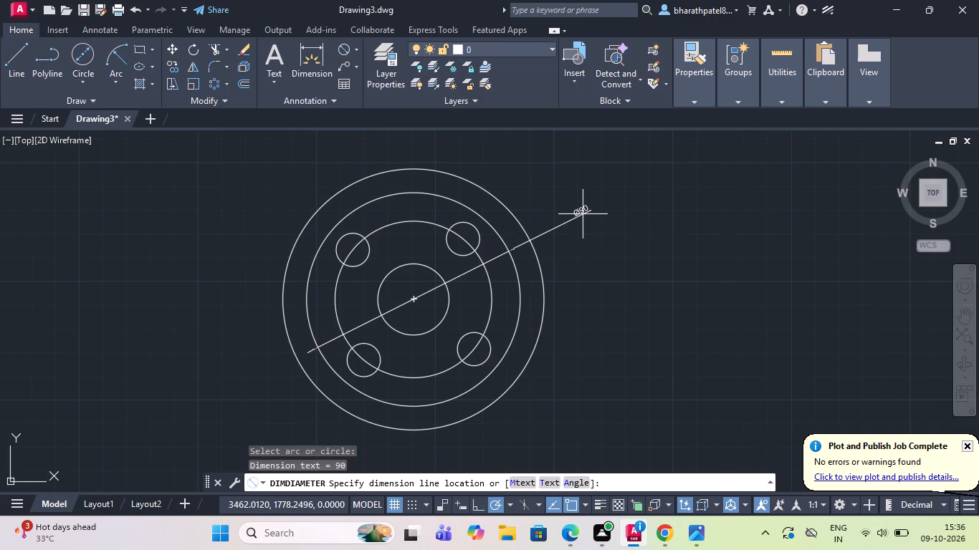
pyautogui.press('Escape')
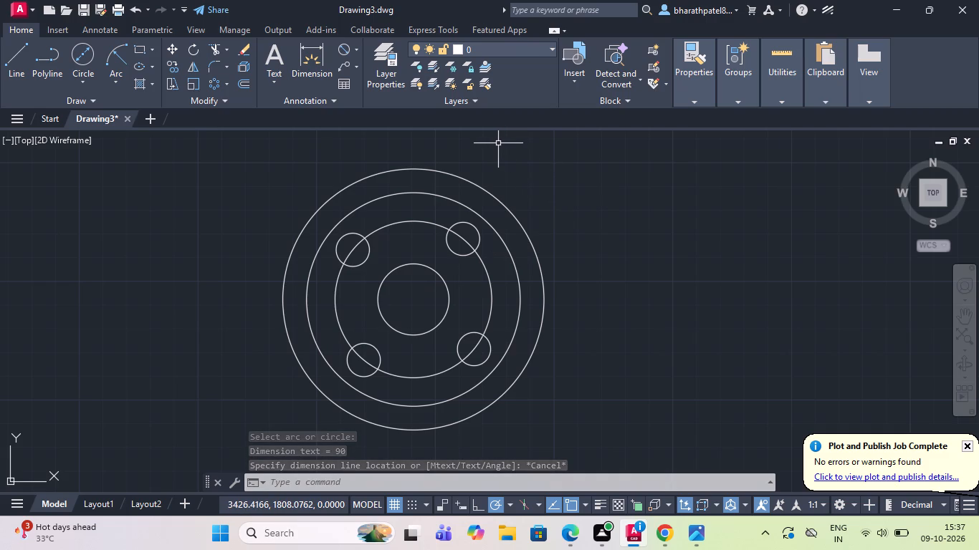
pyautogui.click(347, 49)
pyautogui.moveTo(498, 201); pyautogui.dragTo(505, 201)
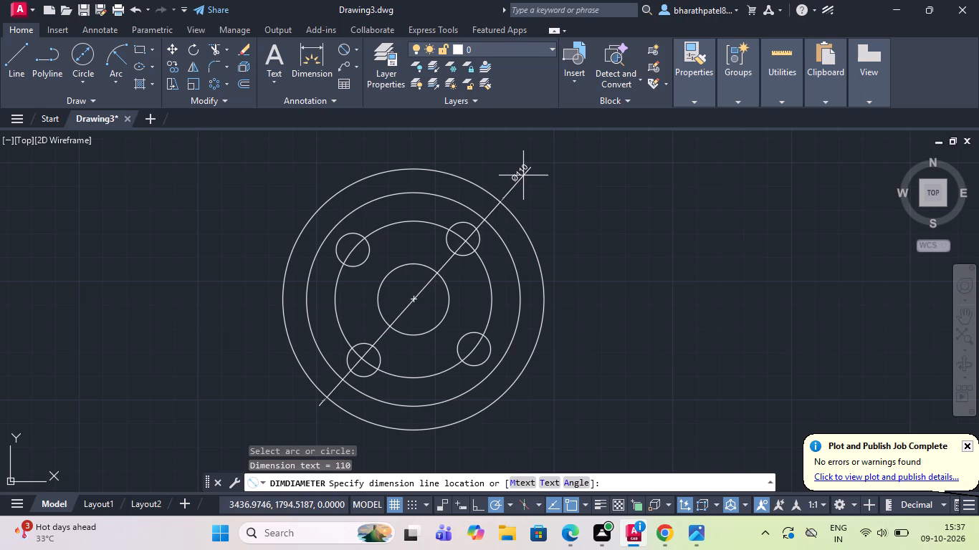
pyautogui.press('Escape')
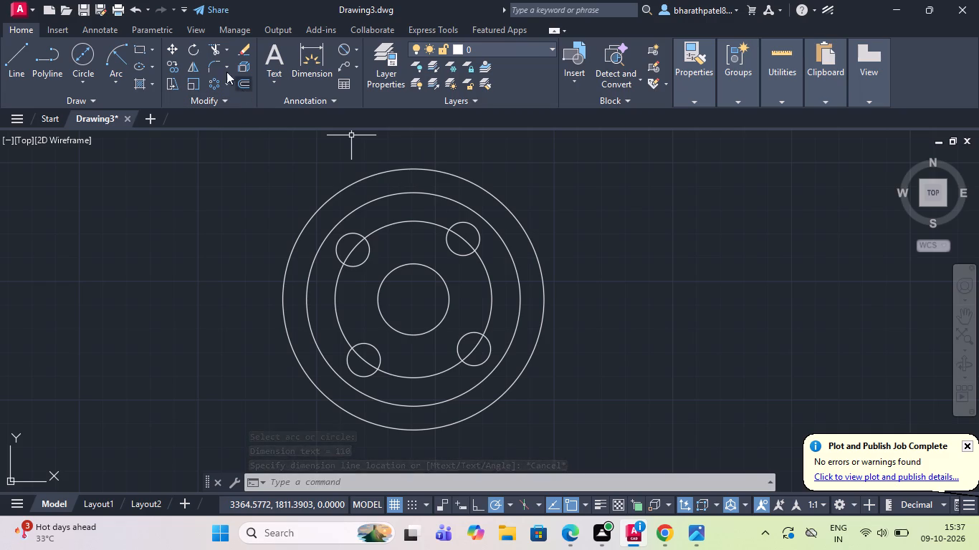
# Offset the outermost circle outward by a distance of 8.
pyautogui.click(245, 85)
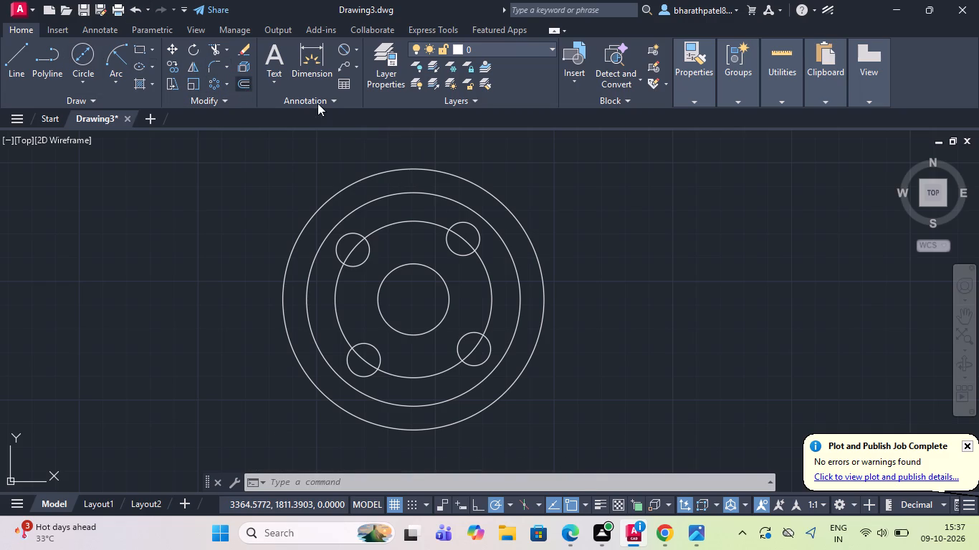
pyautogui.click(502, 201)
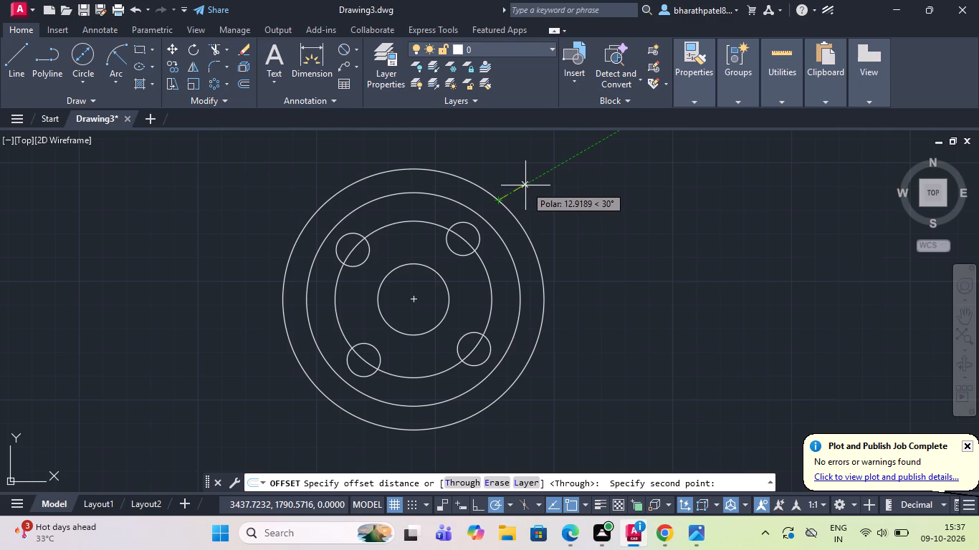
pyautogui.press('8')
pyautogui.press('Return')
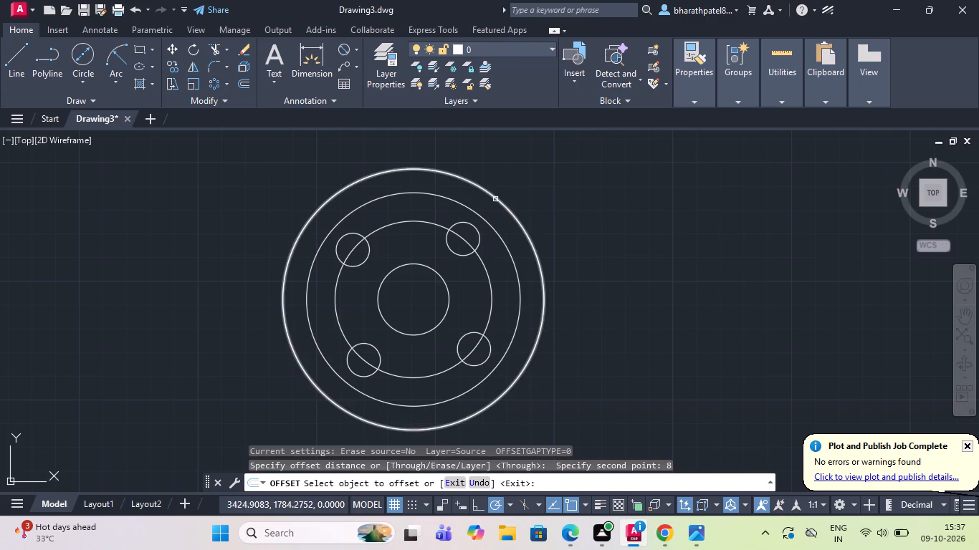
pyautogui.click(495, 199)
pyautogui.click(515, 189)
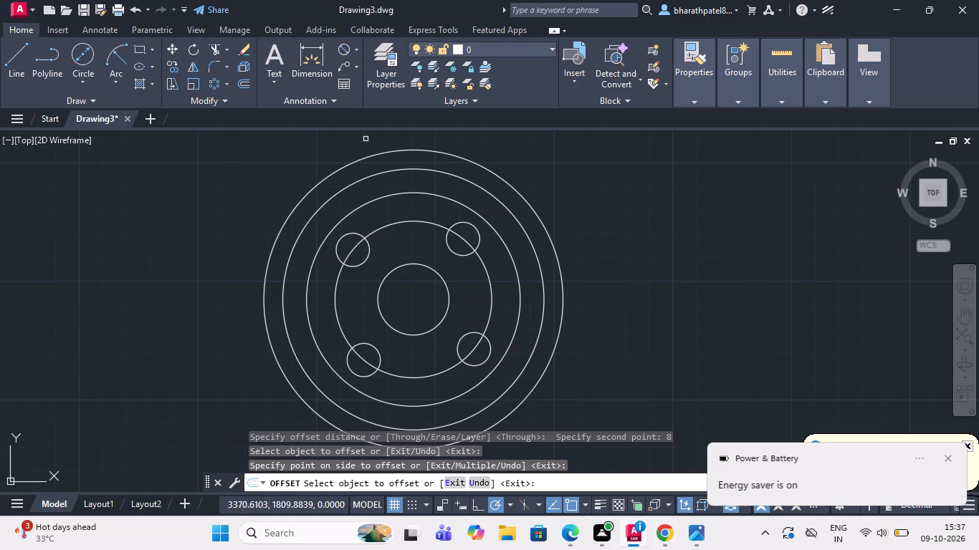
# Draw a vertical line from the common centre up to a point beyond the new outermost circle.
pyautogui.click(17, 59)
pyautogui.click(411, 296)
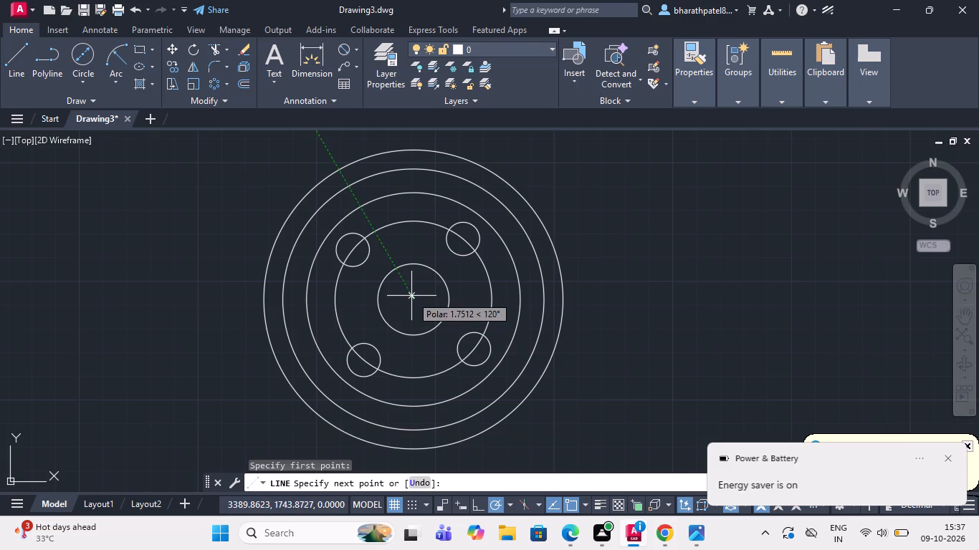
pyautogui.doubleClick(409, 122)
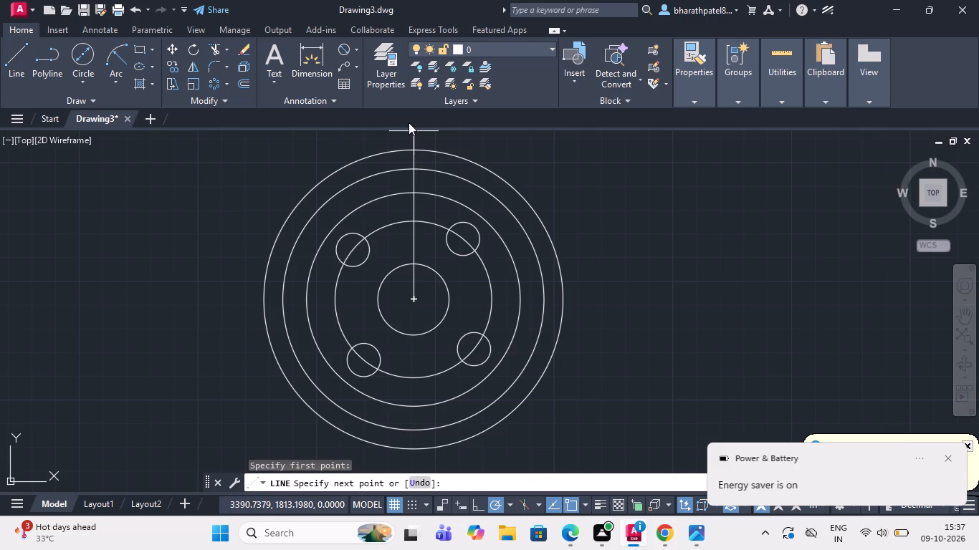
pyautogui.scroll(-2, 409, 198)
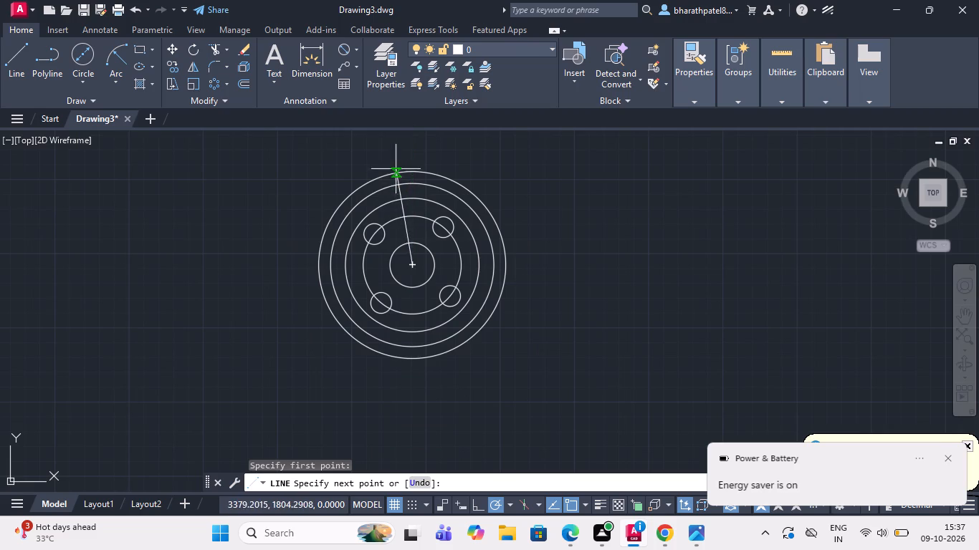
pyautogui.click(414, 153)
pyautogui.press('Escape')
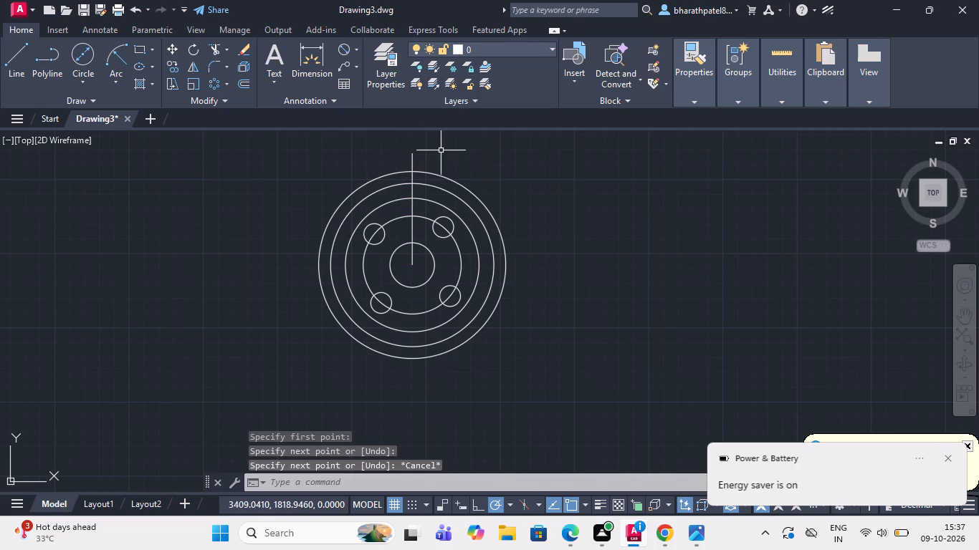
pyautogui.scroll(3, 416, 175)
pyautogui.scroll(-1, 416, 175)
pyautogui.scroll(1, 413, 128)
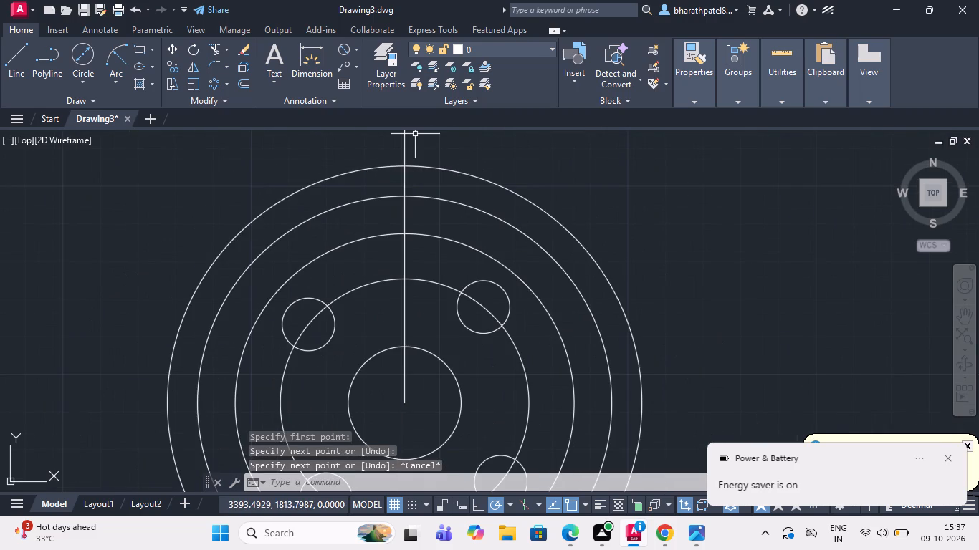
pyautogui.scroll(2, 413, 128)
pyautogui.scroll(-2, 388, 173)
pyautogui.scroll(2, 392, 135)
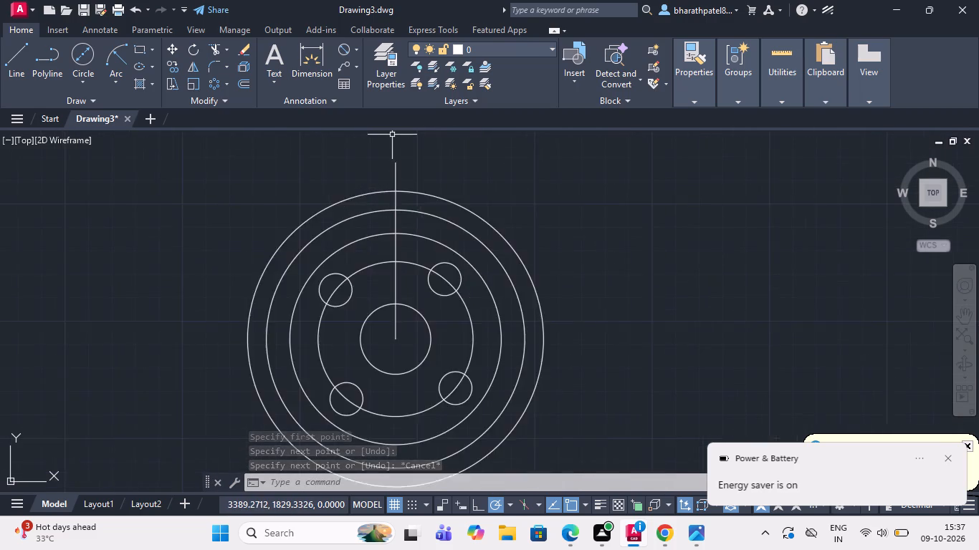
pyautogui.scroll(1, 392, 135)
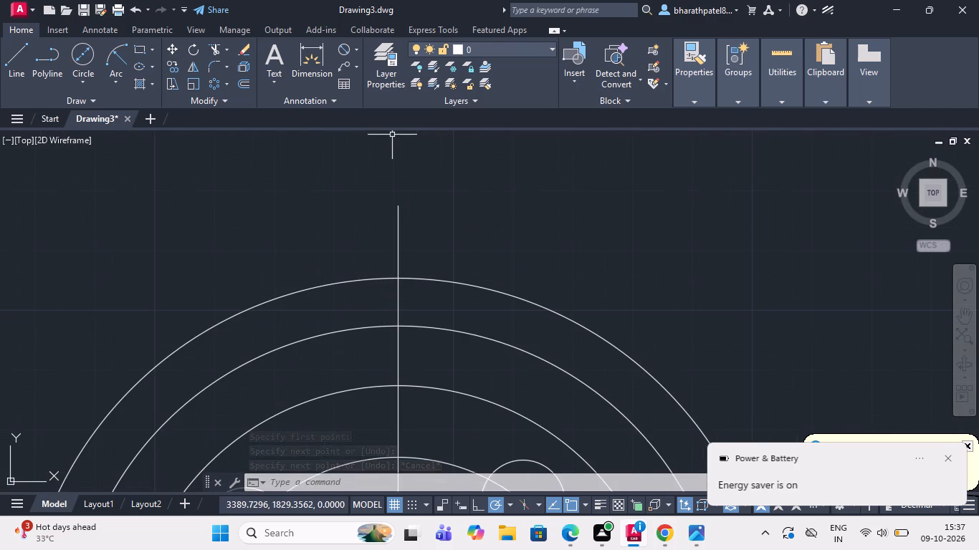
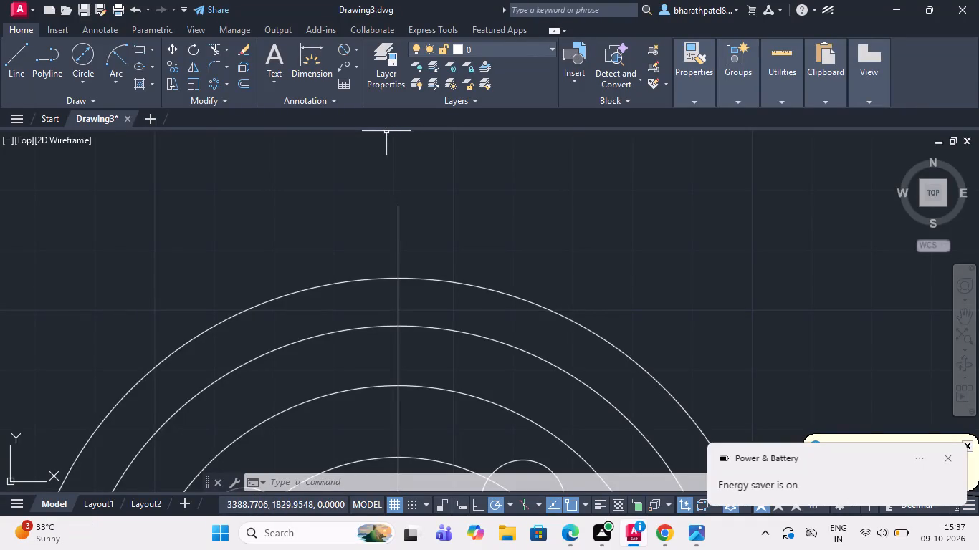
# Draw a line 10 to the right from the vertical line's top end, then down to just inside the third-largest circle.
pyautogui.scroll(-1, 376, 175)
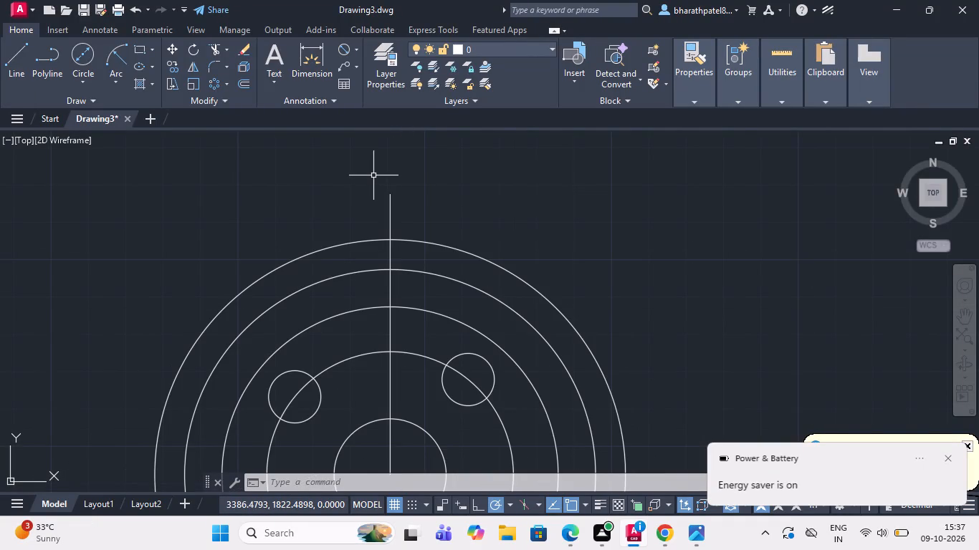
pyautogui.click(14, 57)
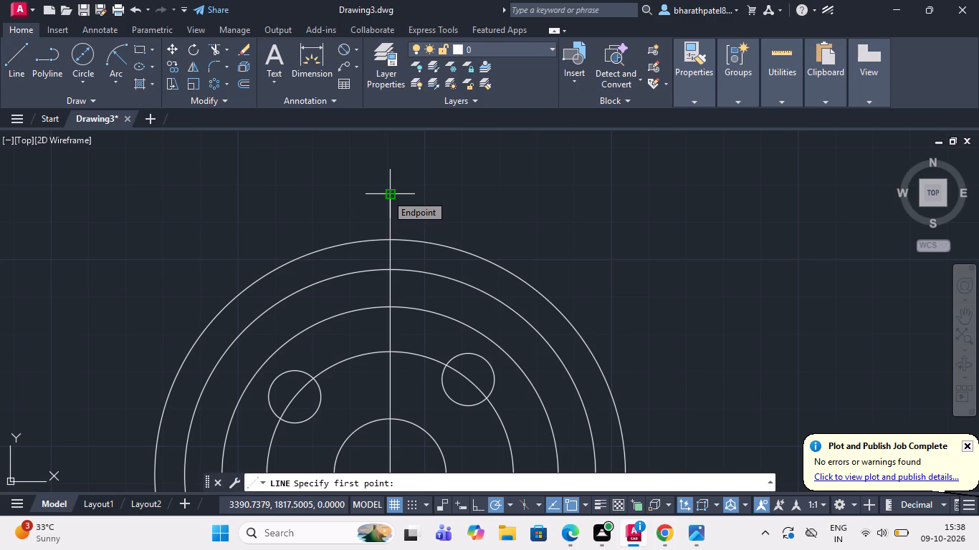
pyautogui.click(386, 194)
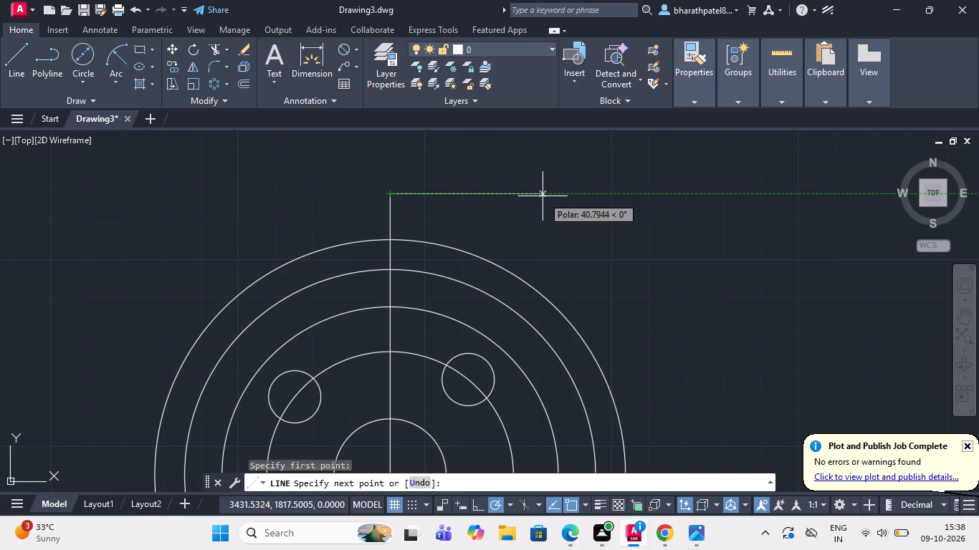
pyautogui.write('10')
pyautogui.press('Return')
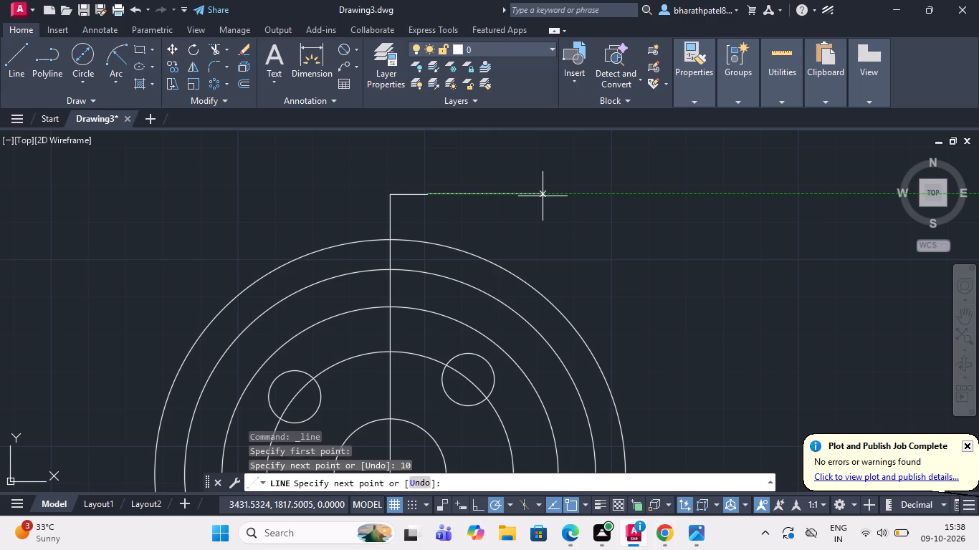
pyautogui.click(429, 329)
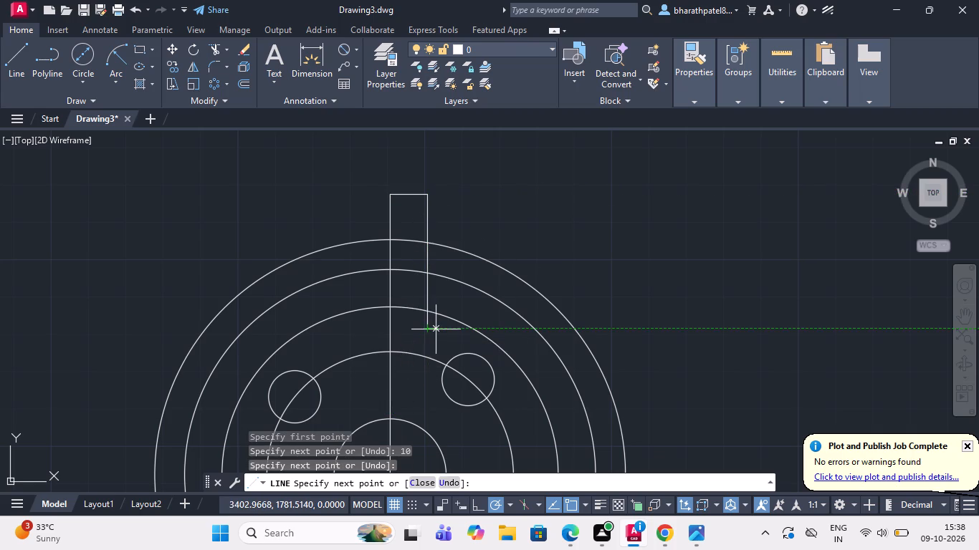
pyautogui.press('Escape')
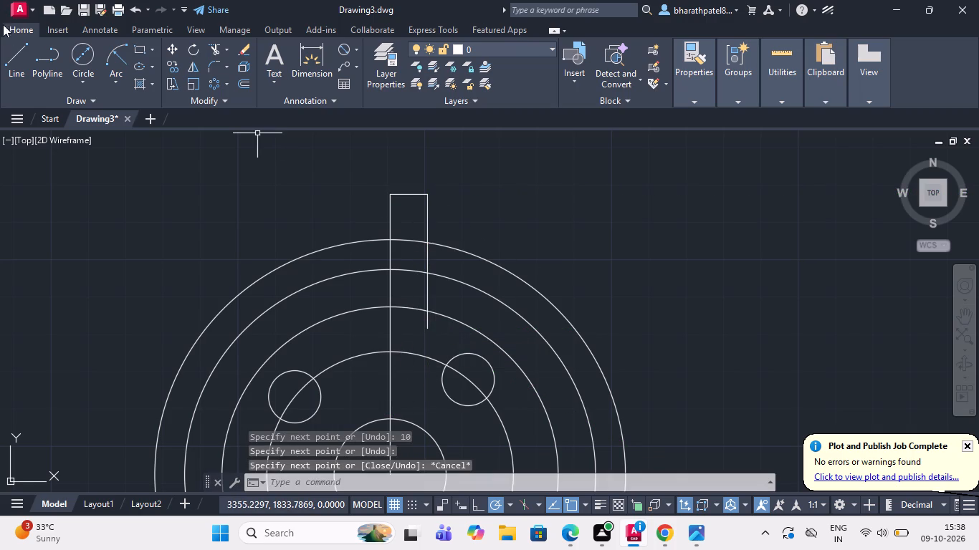
# Draw a line 10 to the left from the vertical line's top end, then down to between the second- and third-largest circles.
pyautogui.click(18, 56)
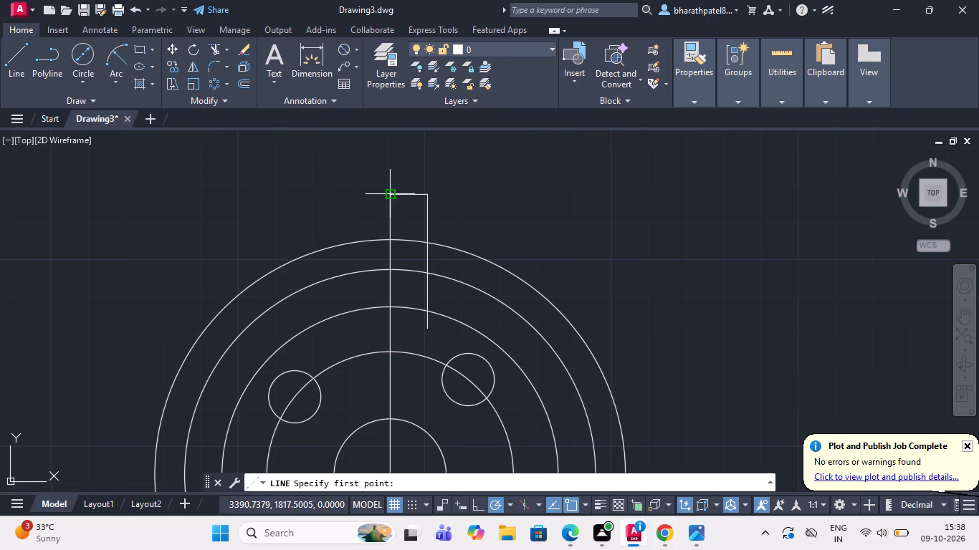
pyautogui.click(393, 196)
pyautogui.write('10')
pyautogui.press('Return')
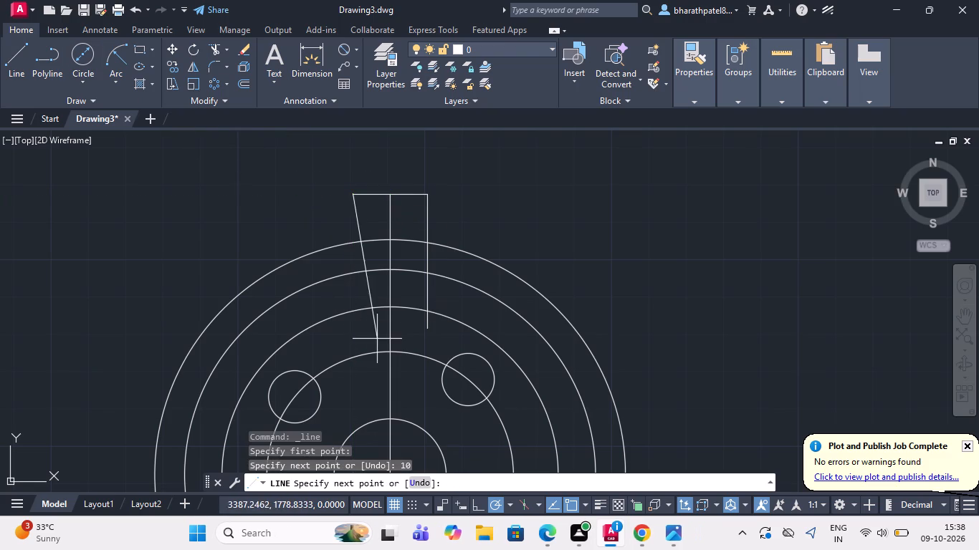
pyautogui.click(356, 302)
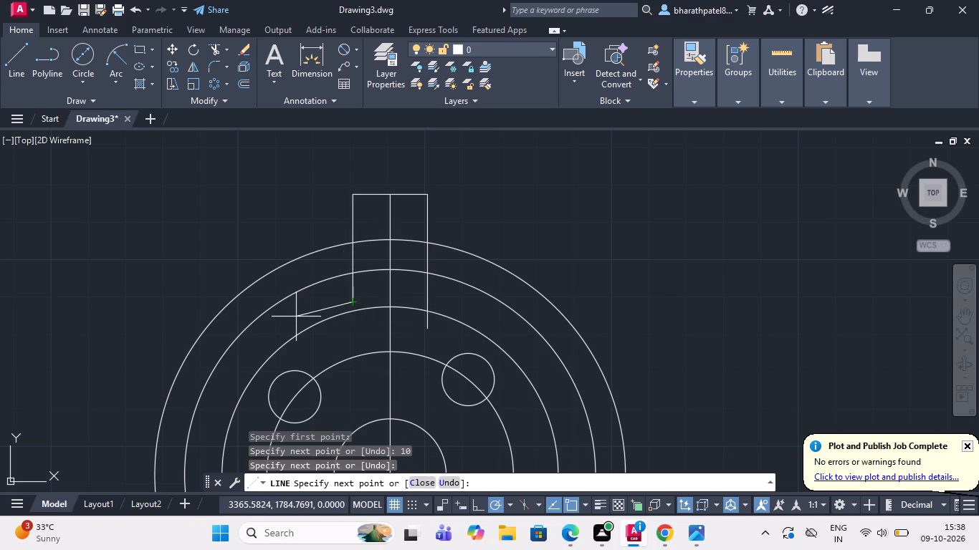
pyautogui.press('Escape')
# Draw an inner line 5 to the right from the vertical line's top end, then about 16 down past the outermost circle.
pyautogui.scroll(-3, 360, 302)
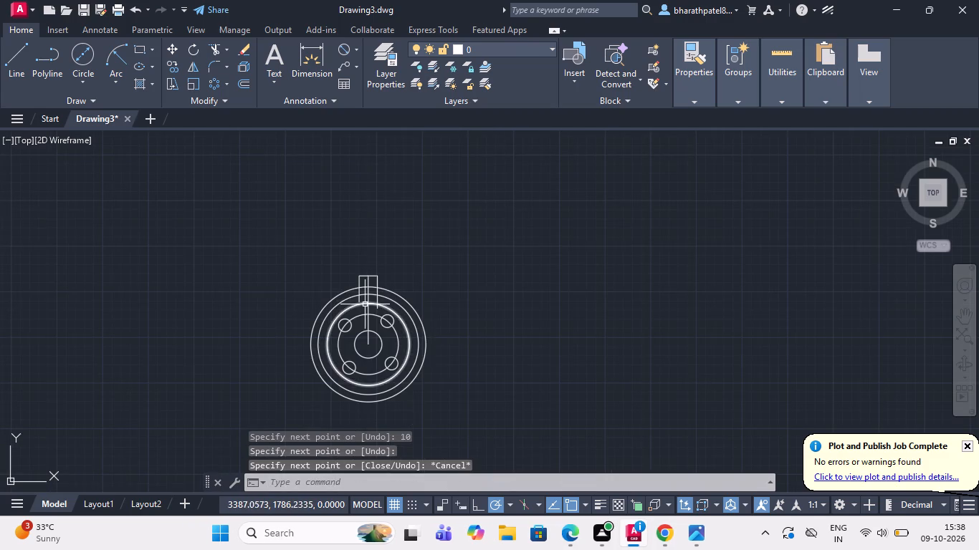
pyautogui.scroll(5, 364, 297)
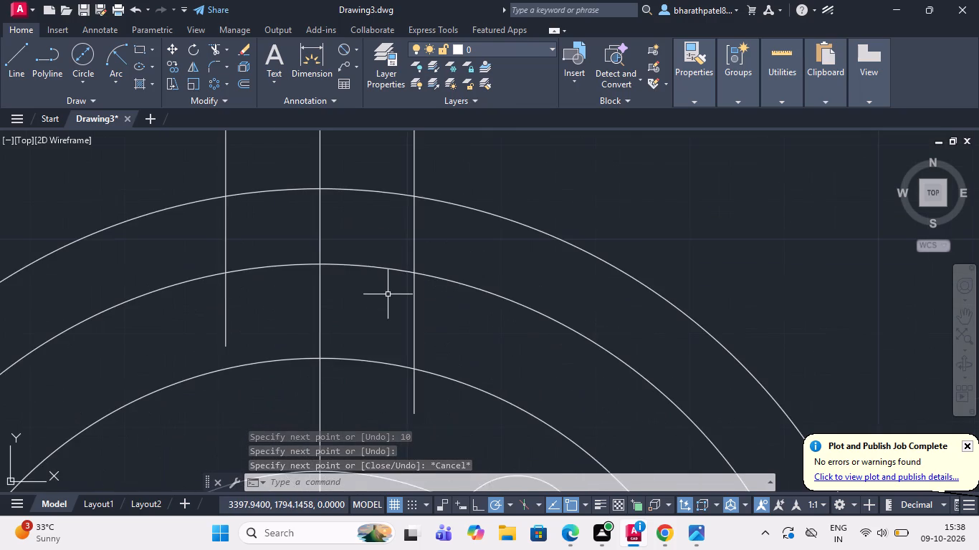
pyautogui.scroll(-2, 388, 294)
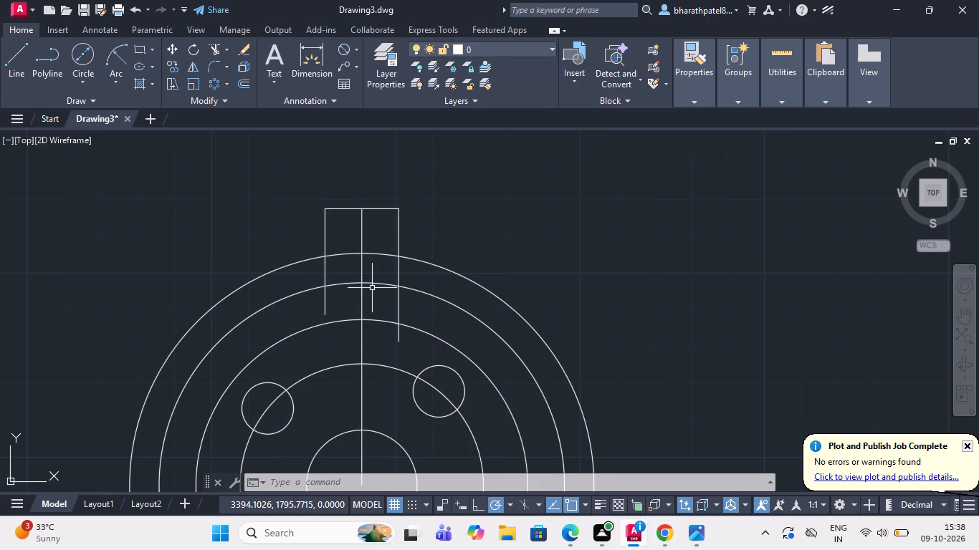
pyautogui.click(17, 48)
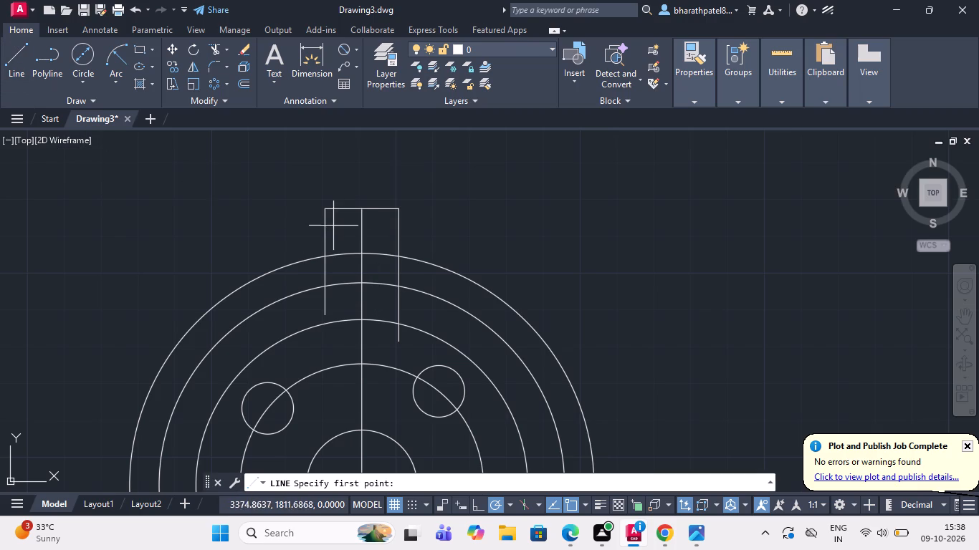
pyautogui.click(361, 210)
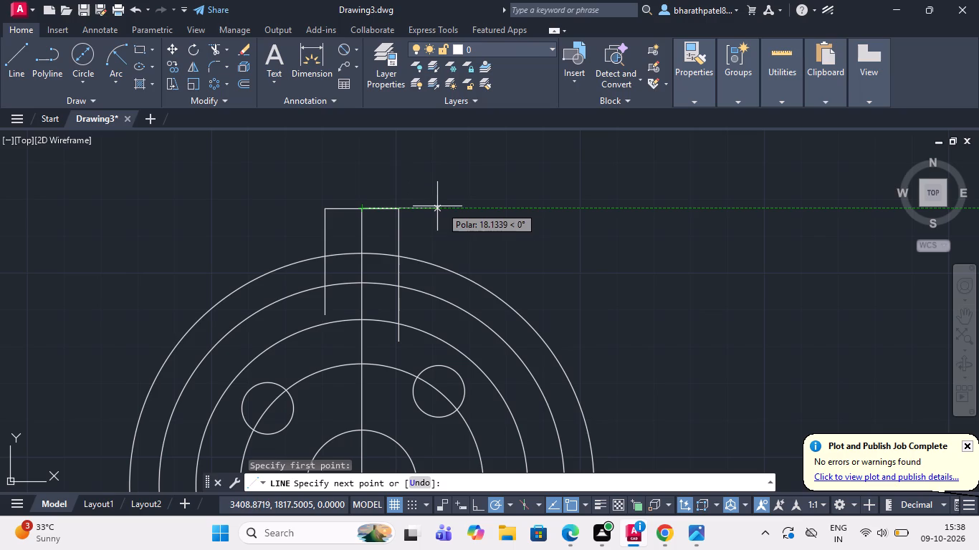
pyautogui.press('5')
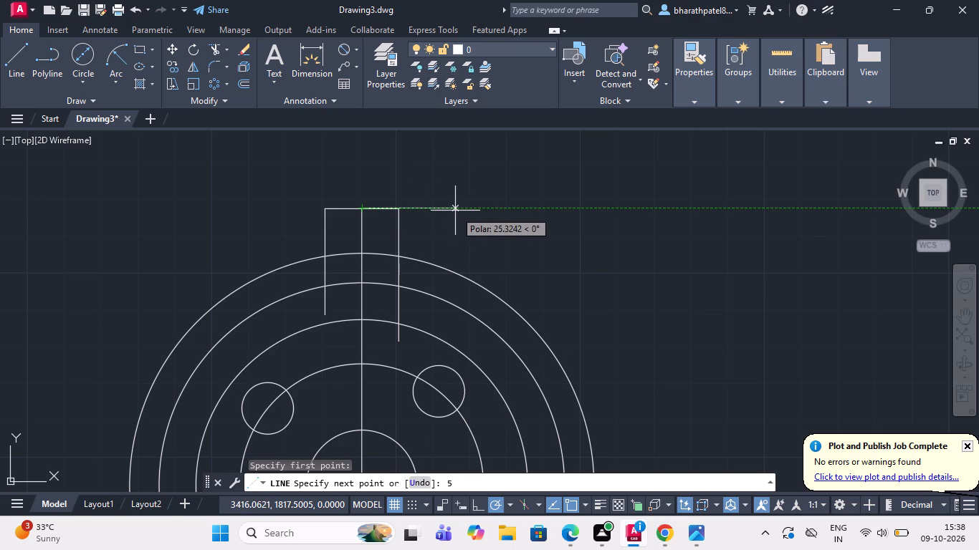
pyautogui.press('Return')
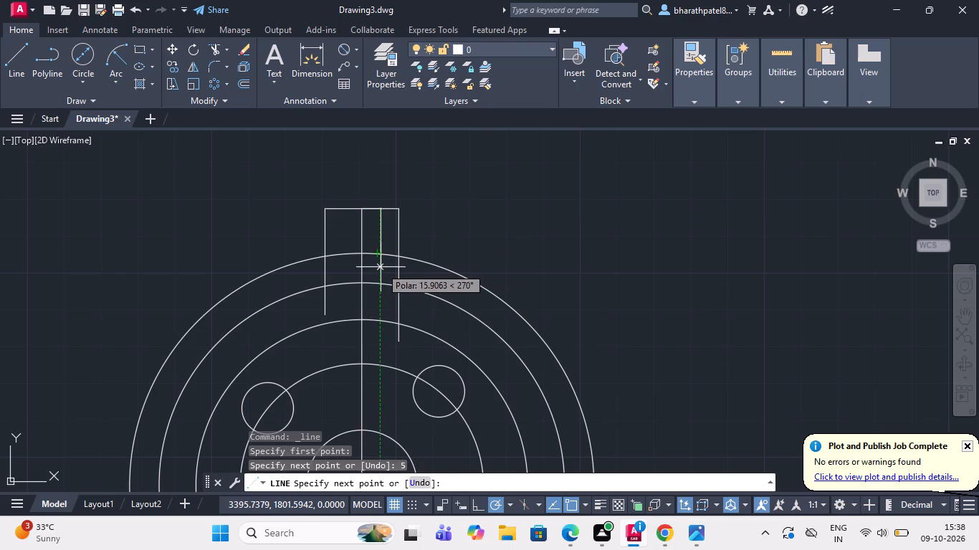
pyautogui.click(381, 267)
pyautogui.press('Escape')
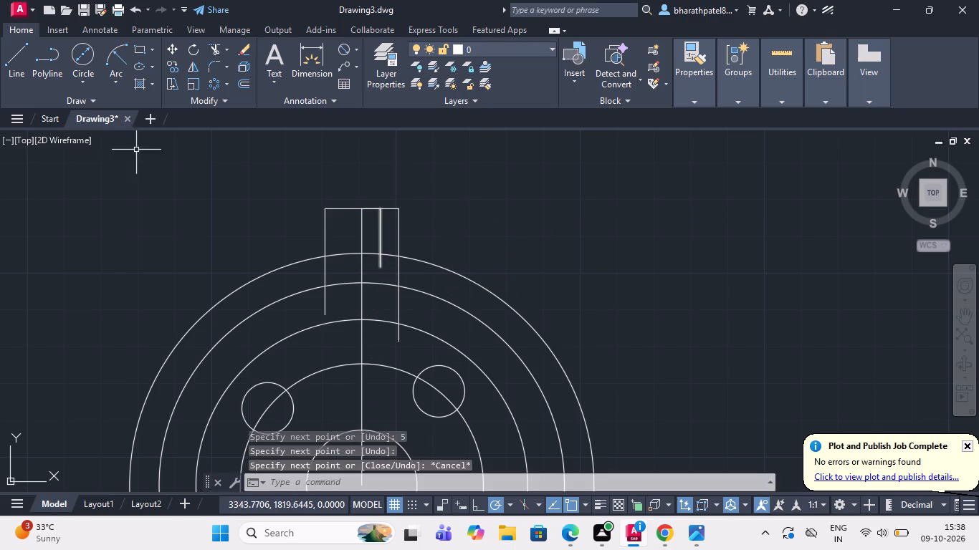
# Draw an inner line 5 to the left from the vertical line's top end, then about 15 down past the outermost circle.
pyautogui.click(18, 54)
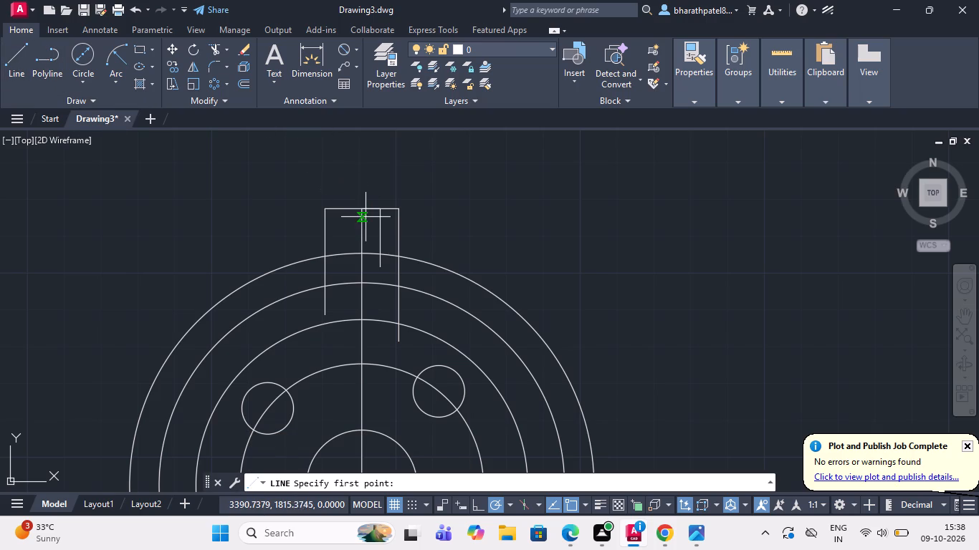
pyautogui.click(363, 208)
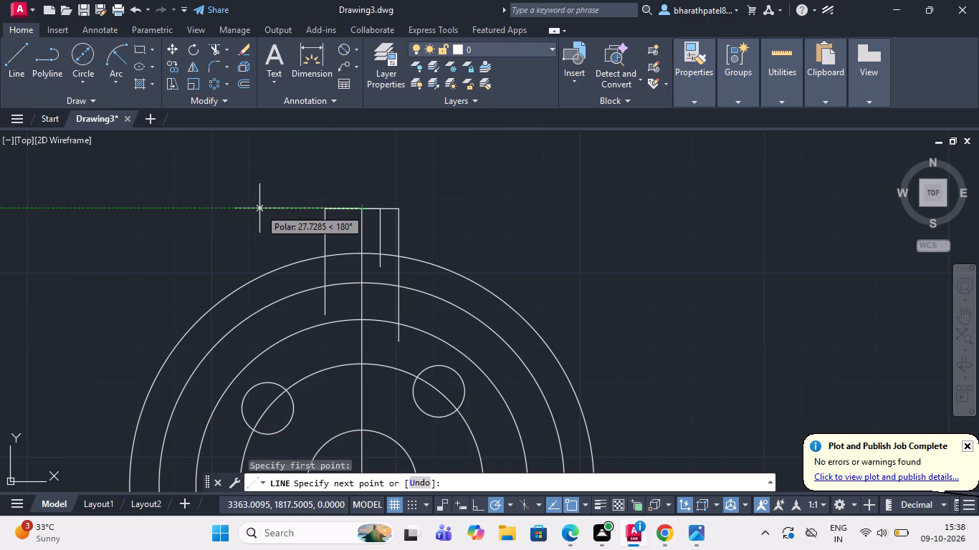
pyautogui.press('5')
pyautogui.press('Return')
pyautogui.click(347, 266)
pyautogui.press('Escape')
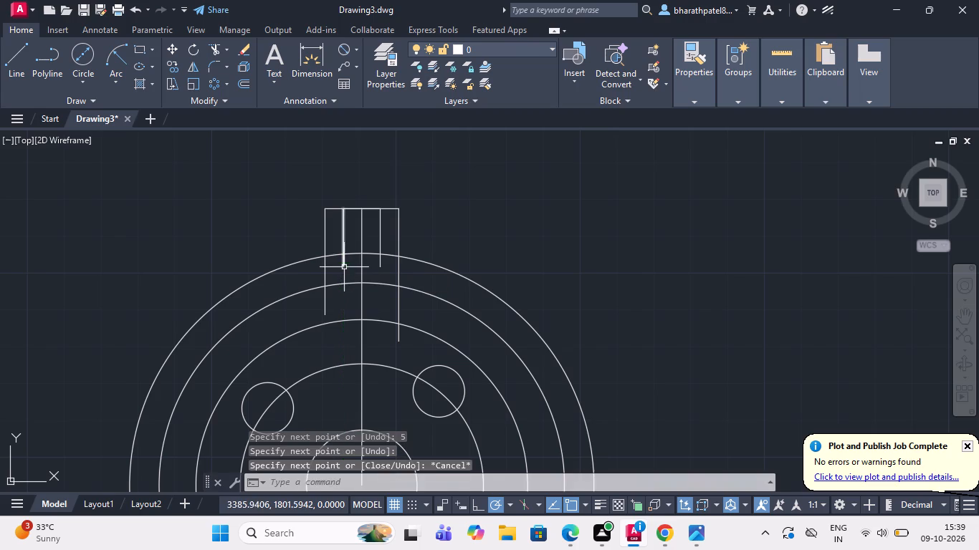
# Trim the lower ends of the two outer vertical lines back to the second-largest circle.
pyautogui.scroll(-1, 396, 233)
pyautogui.scroll(2, 491, 249)
pyautogui.scroll(-2, 487, 249)
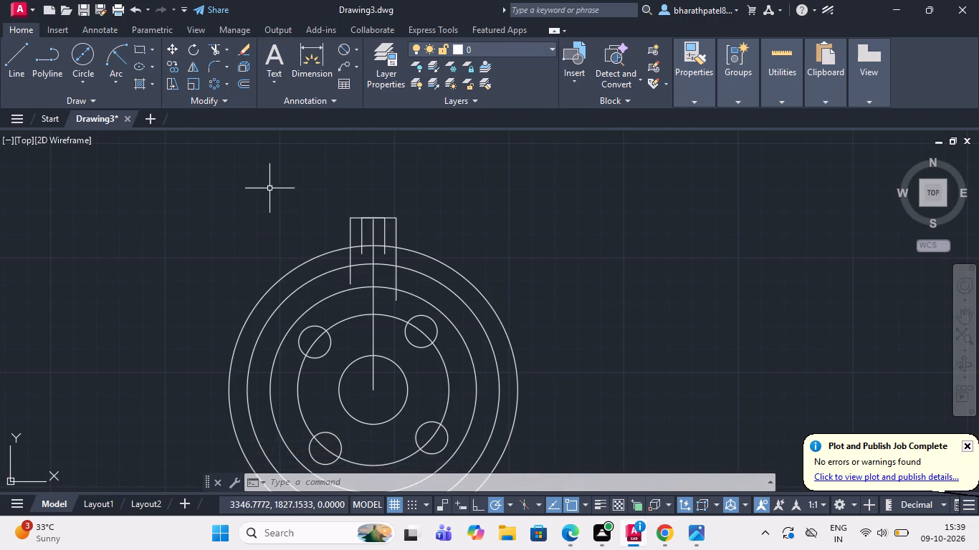
pyautogui.click(218, 52)
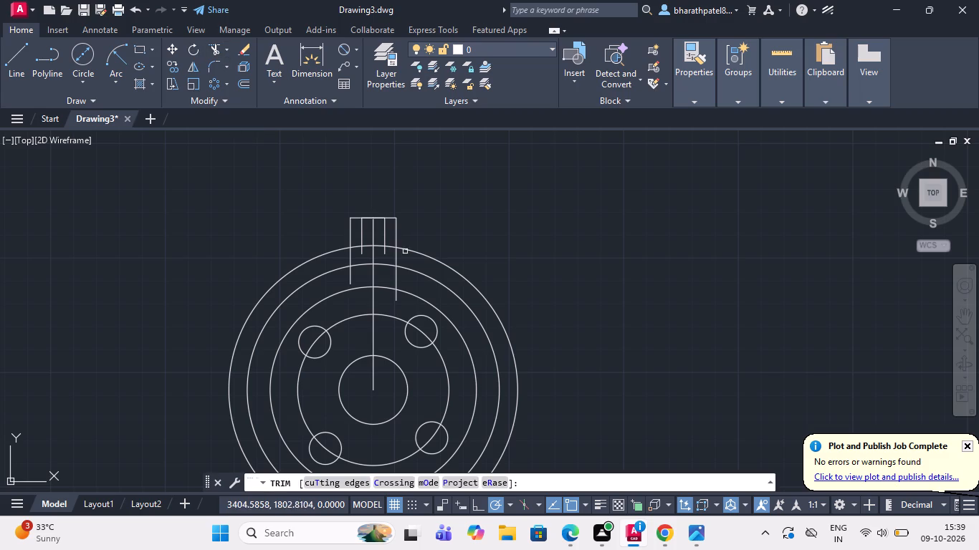
pyautogui.click(396, 298)
pyautogui.click(396, 279)
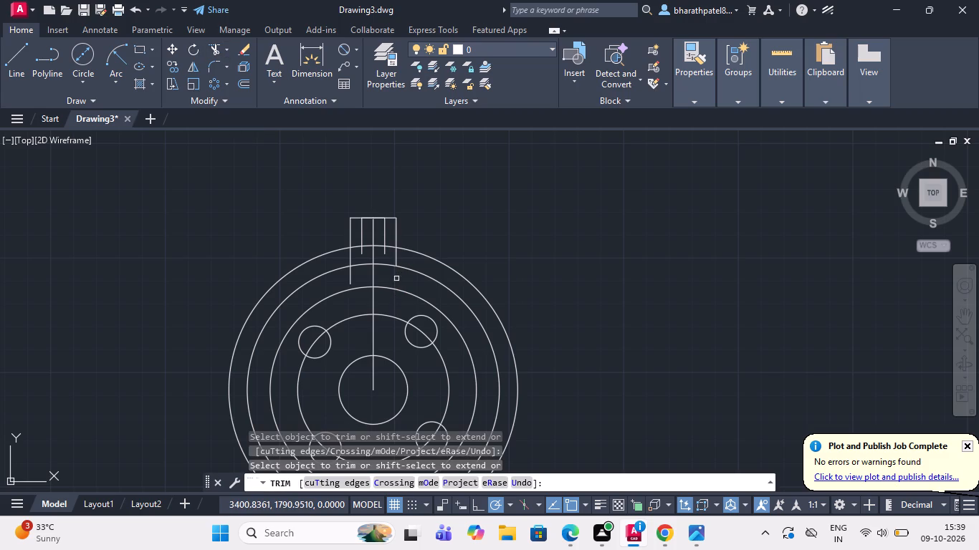
pyautogui.doubleClick(350, 280)
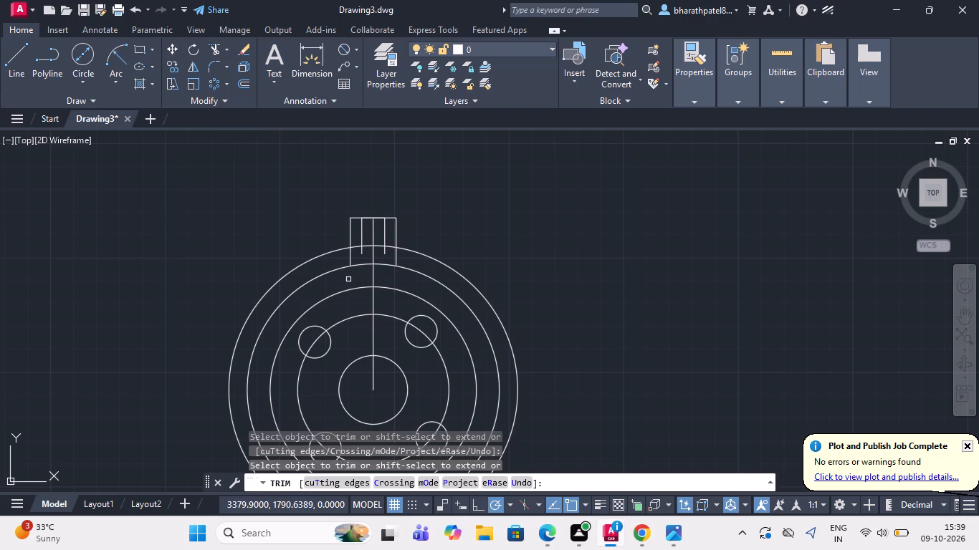
# Trim the outermost circle between the inner verticals, the centre line above the second-largest circle, and the inner verticals' ends below the outermost circle.
pyautogui.click(381, 246)
pyautogui.click(368, 246)
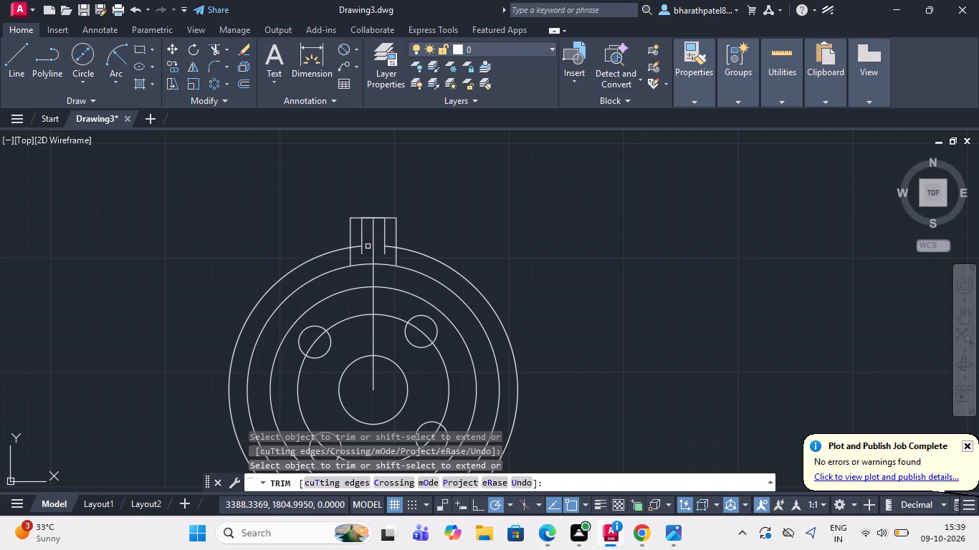
pyautogui.click(375, 241)
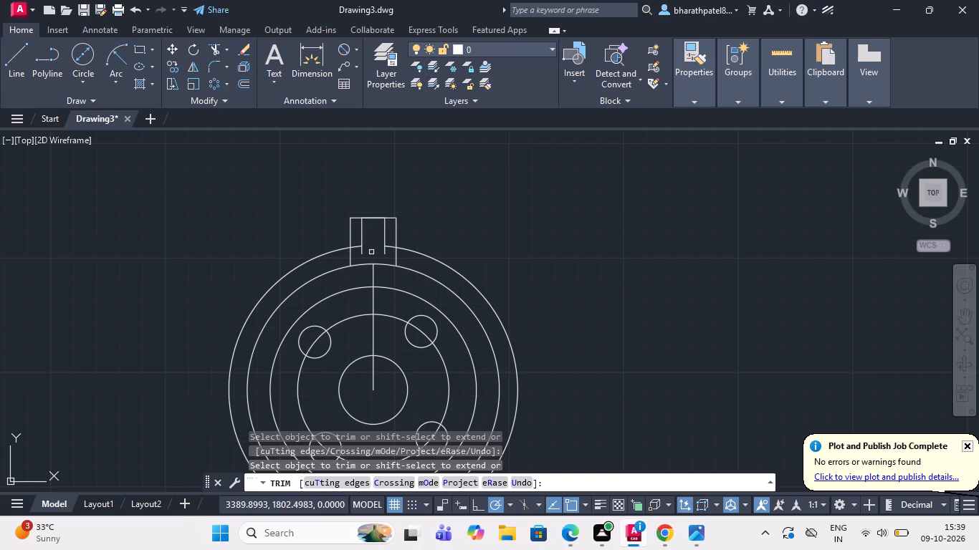
pyautogui.click(360, 254)
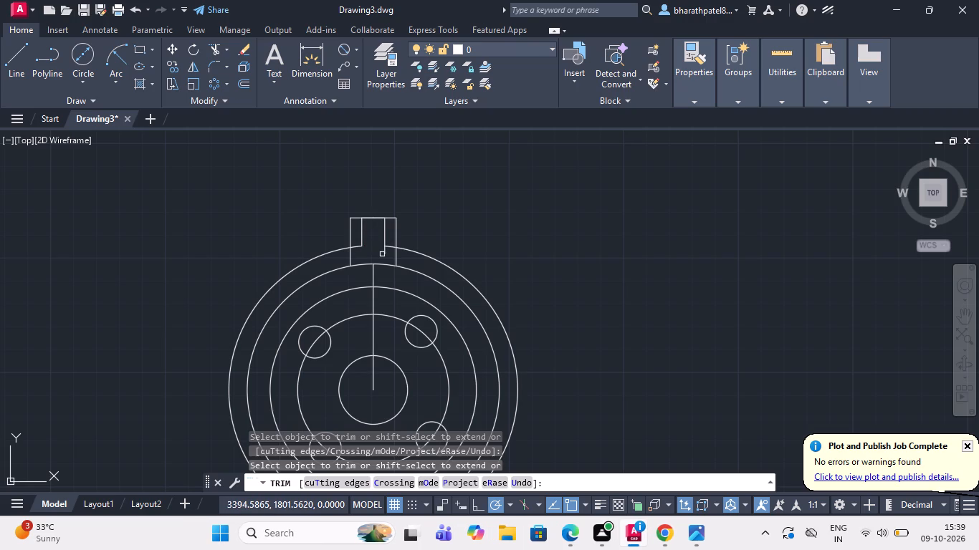
pyautogui.doubleClick(383, 251)
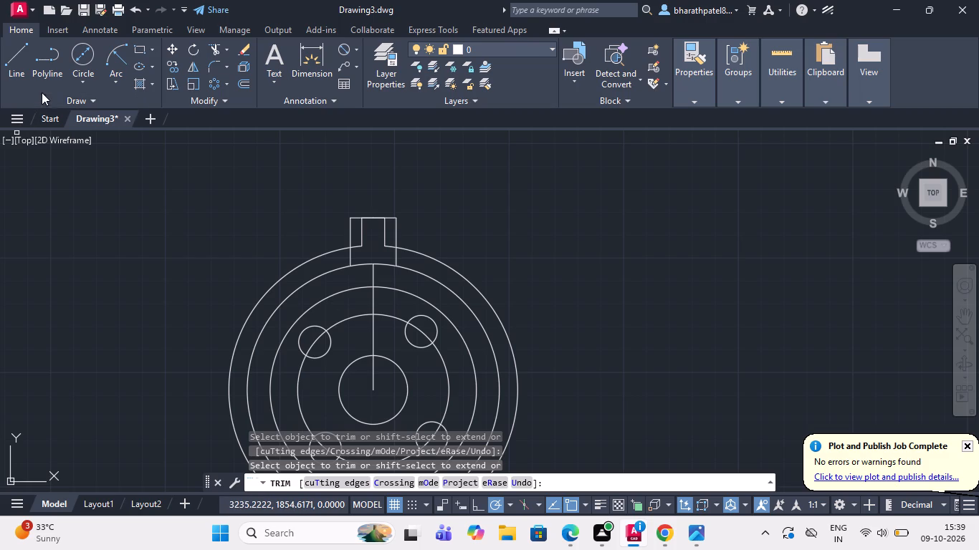
# Draw a circle of diameter 140 at the common centre.
pyautogui.click(78, 51)
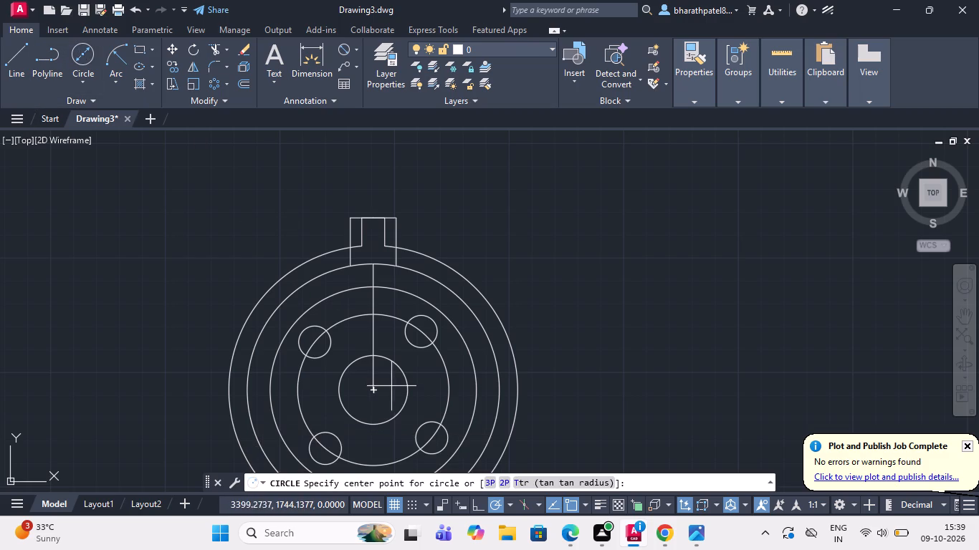
pyautogui.moveTo(371, 390); pyautogui.dragTo(454, 369)
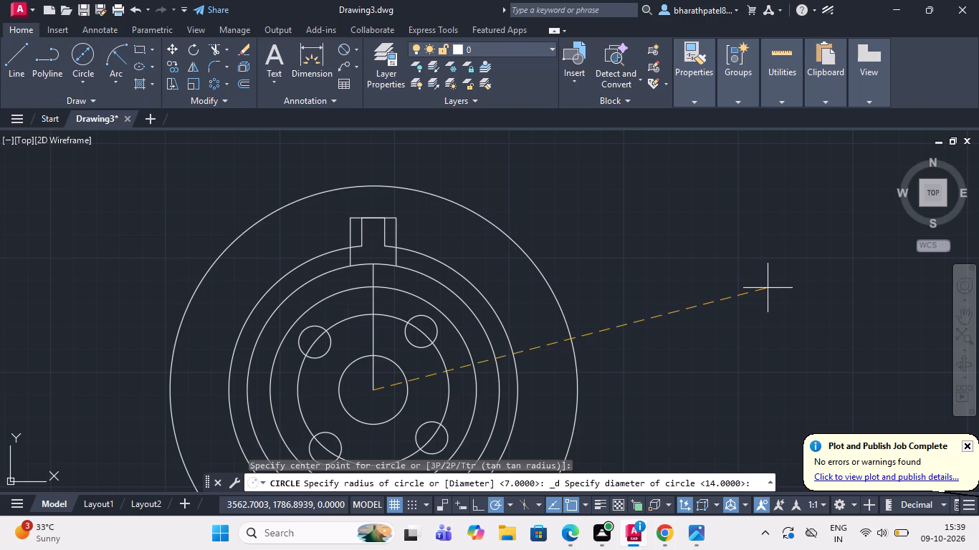
pyautogui.write('14')
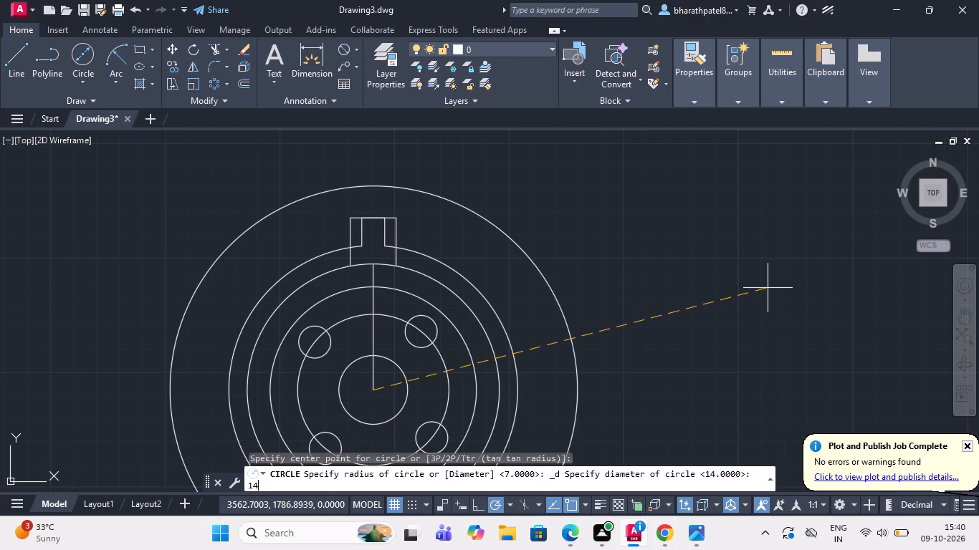
pyautogui.press('0')
pyautogui.press('Return')
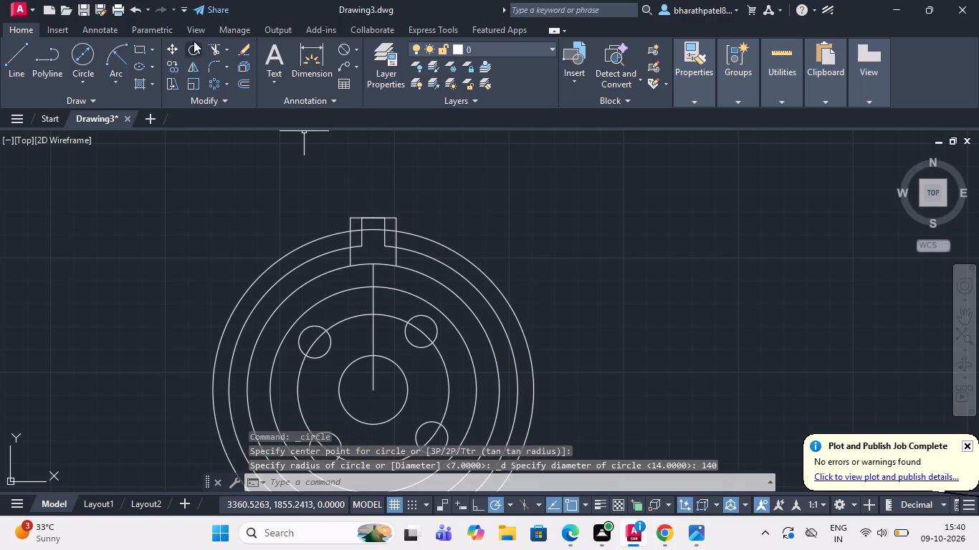
# Trim the outer verticals between the 140-diameter circle and the next circle inward; undo the extra trim on the 140-diameter circle.
pyautogui.click(220, 47)
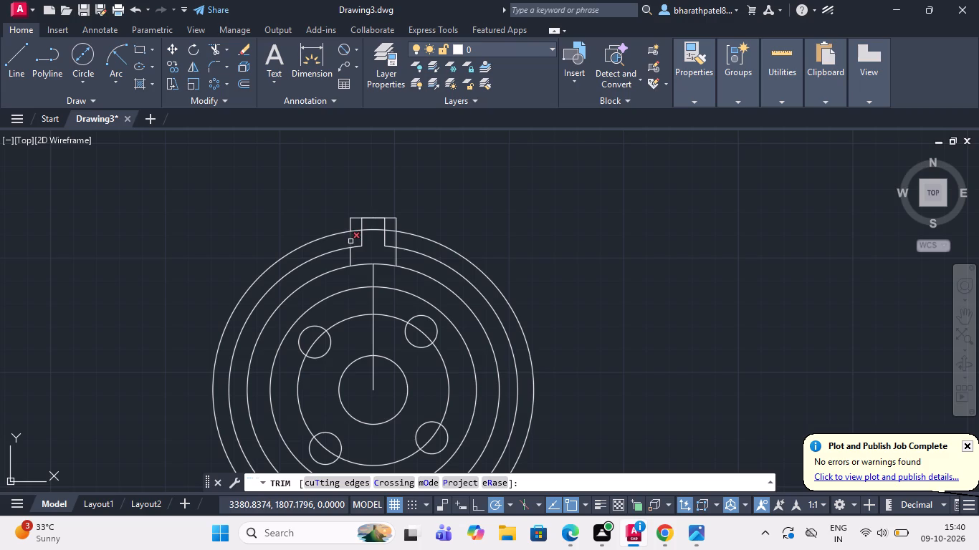
pyautogui.click(350, 241)
pyautogui.click(395, 241)
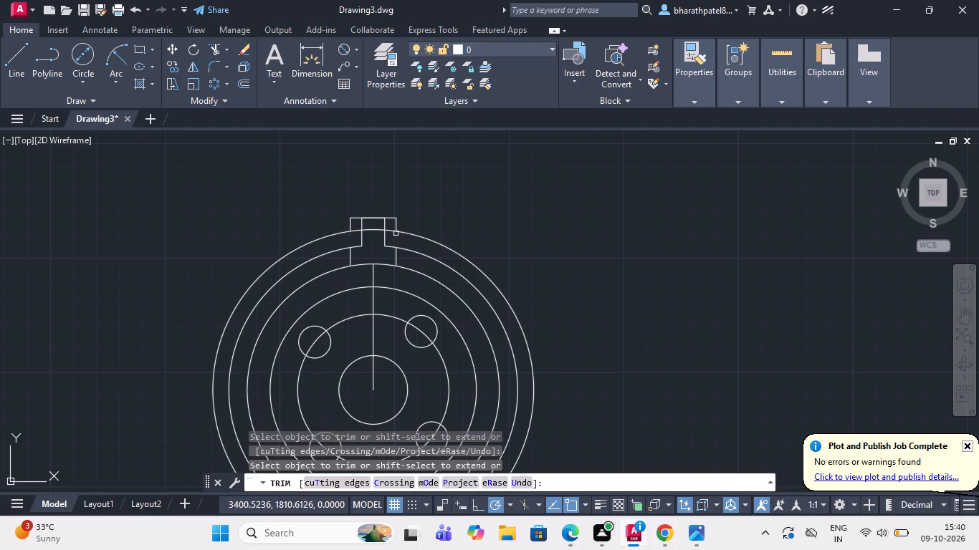
pyautogui.click(391, 230)
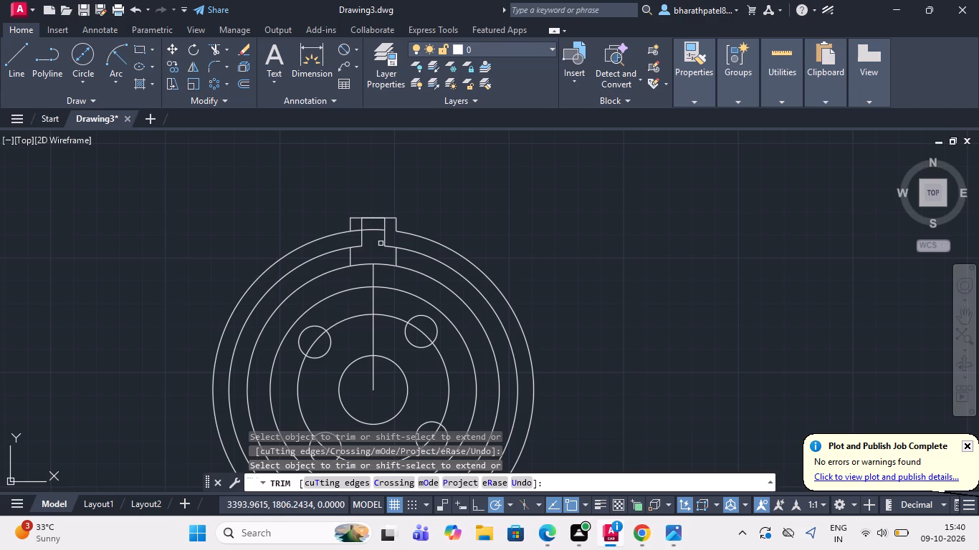
pyautogui.hotkey('ctrl', 'z')
# Trim away the verticals and top line outside the 140-diameter circle, plus that circle's arc between the inner verticals.
pyautogui.moveTo(337, 223); pyautogui.dragTo(403, 223)
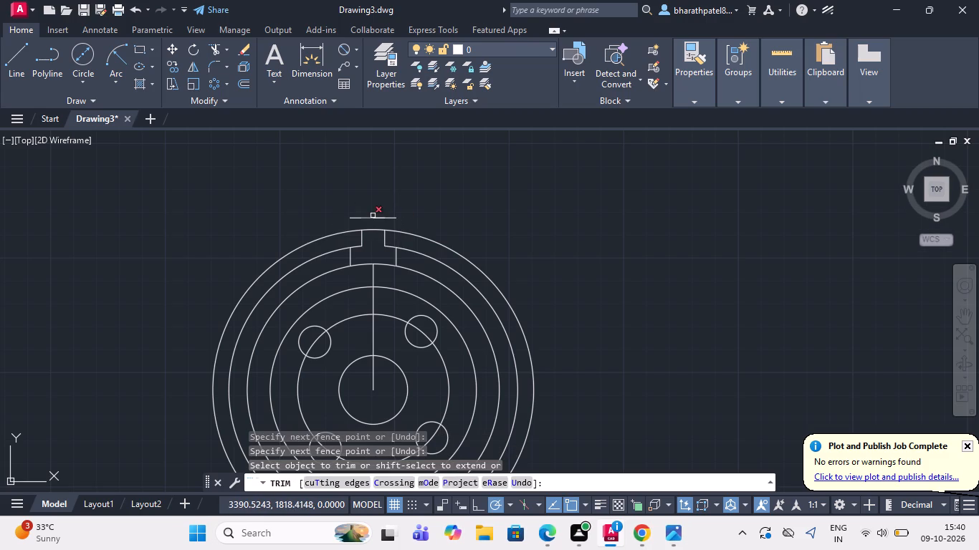
pyautogui.click(373, 218)
pyautogui.click(391, 216)
pyautogui.click(373, 219)
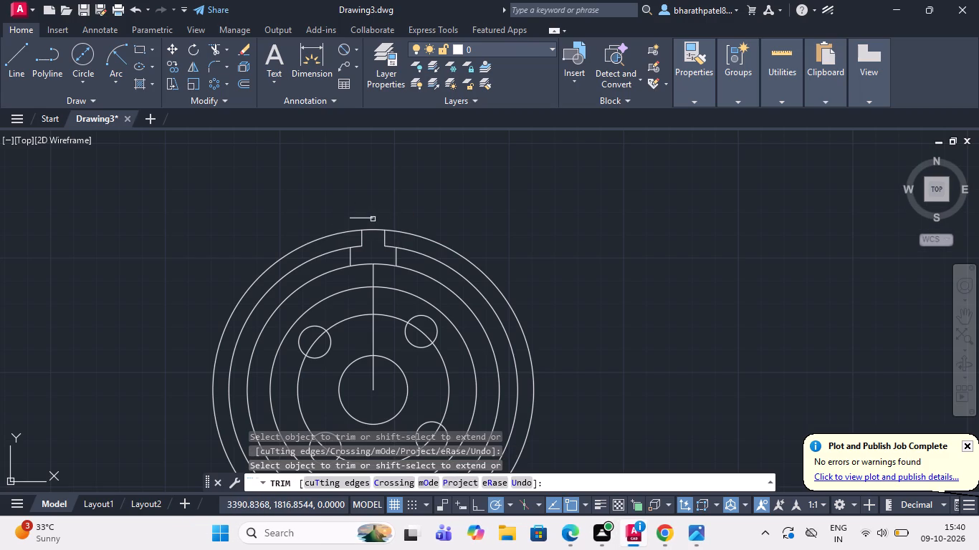
pyautogui.click(362, 219)
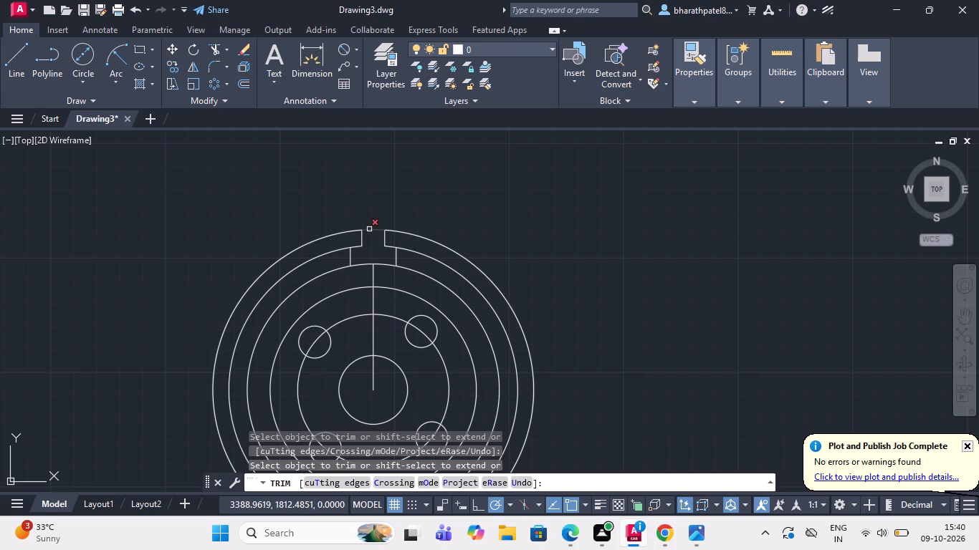
pyautogui.click(369, 229)
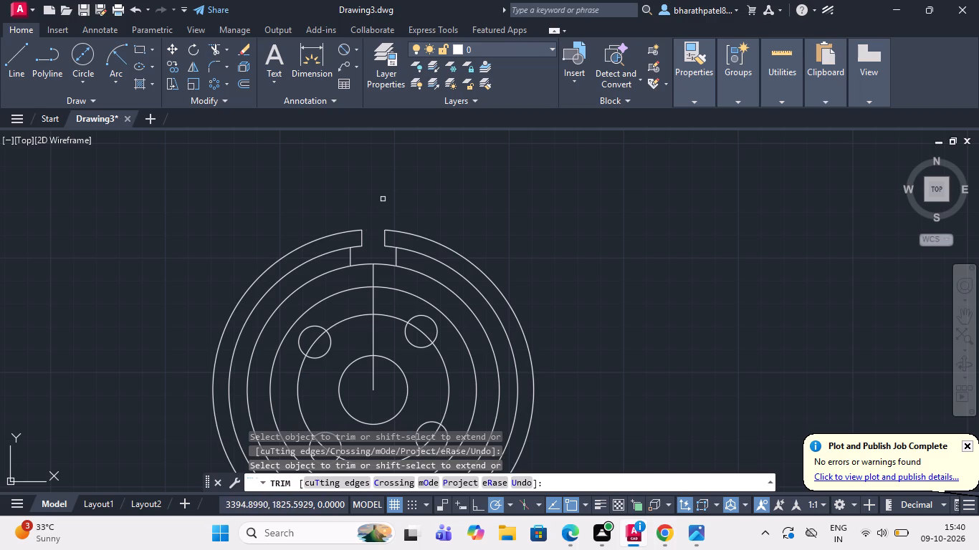
# Trim away the two construction circles outside the T-slot outline and the centre line between the slot and the next circle inward.
pyautogui.click(333, 271)
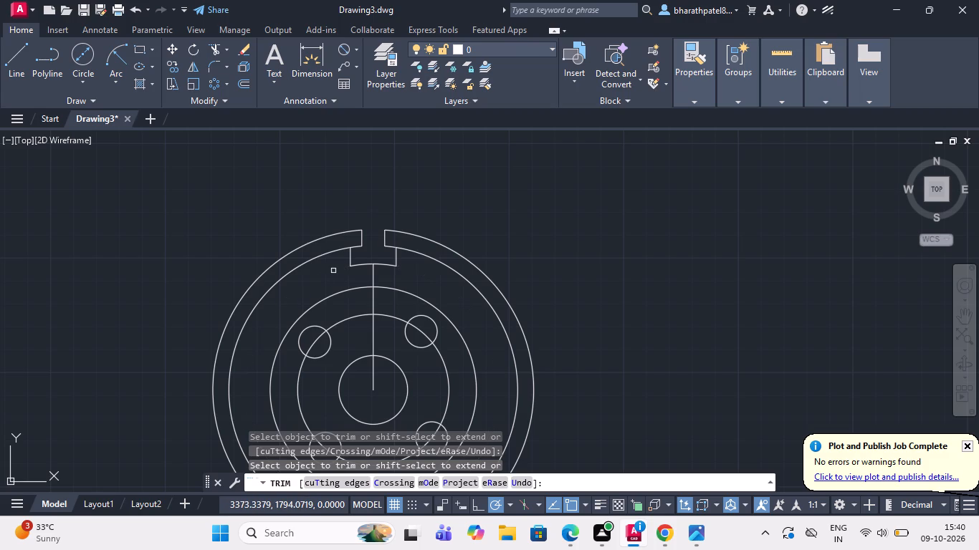
pyautogui.click(373, 273)
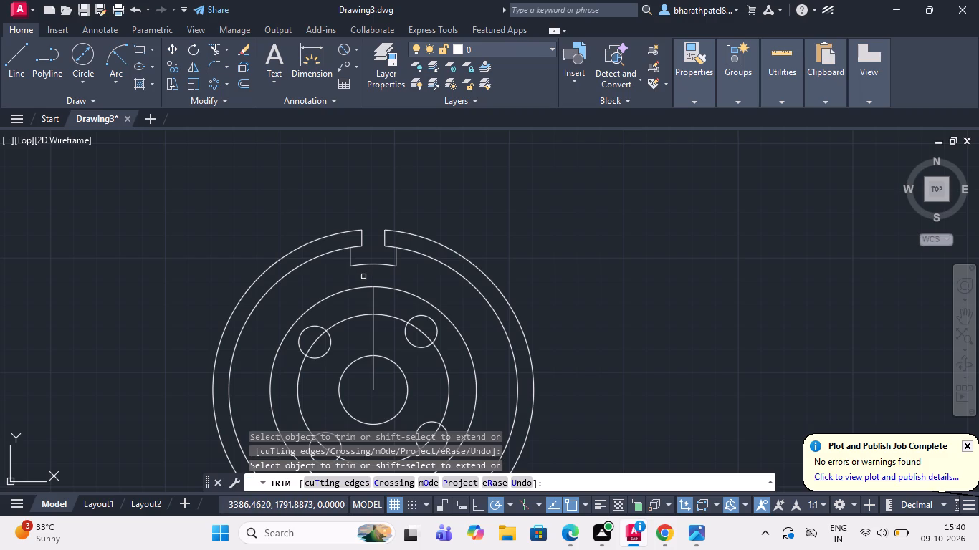
pyautogui.doubleClick(296, 270)
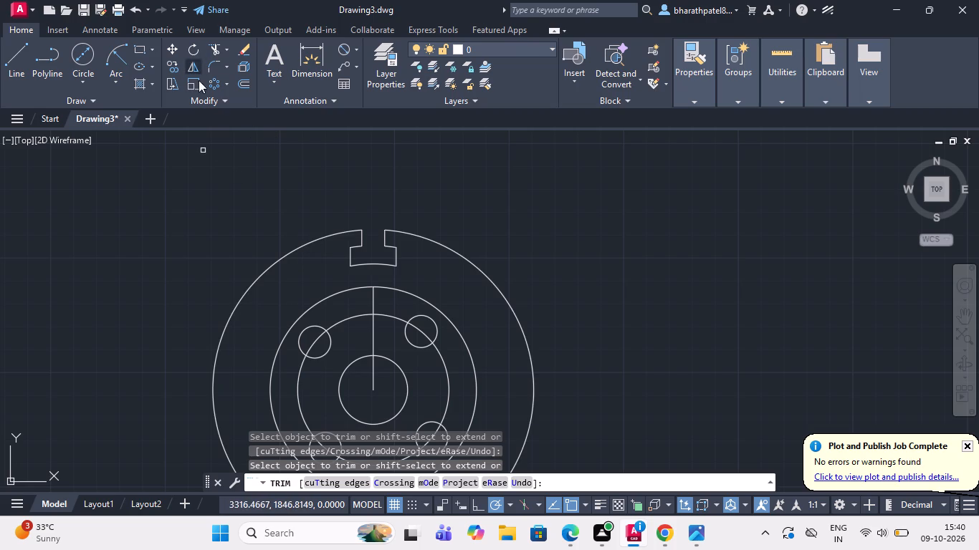
pyautogui.press('Escape')
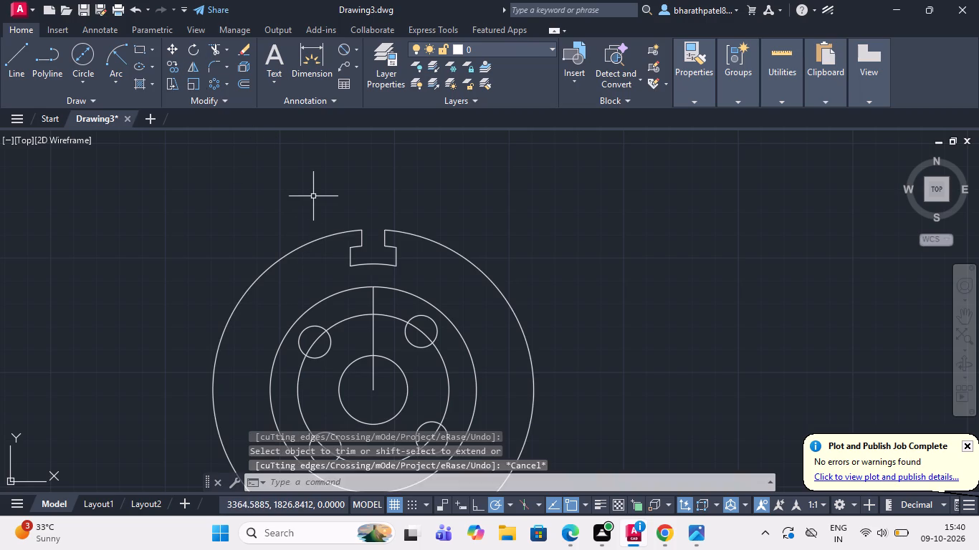
# Create a polar array of the T-slot's lines and arcs around the common centre with 7 items.
pyautogui.click(353, 248)
pyautogui.click(361, 238)
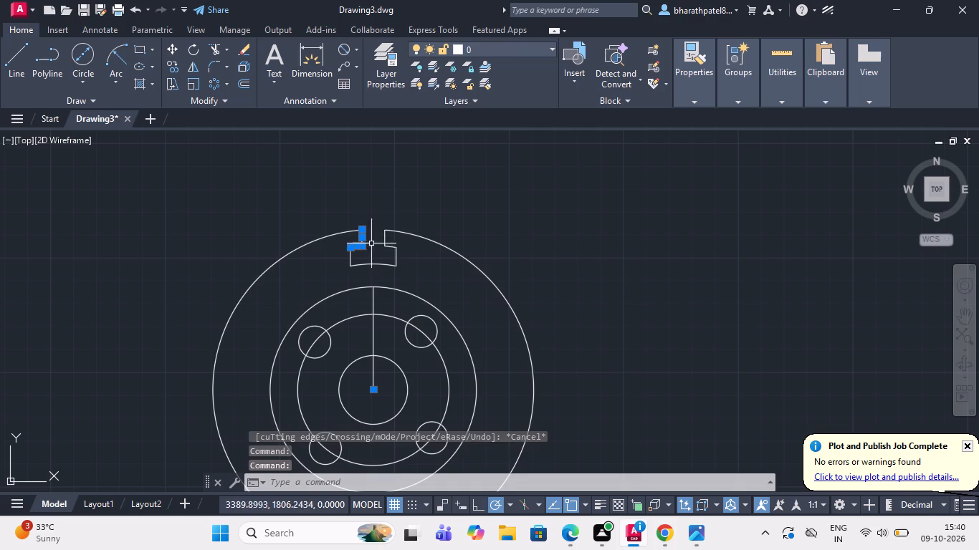
pyautogui.click(384, 241)
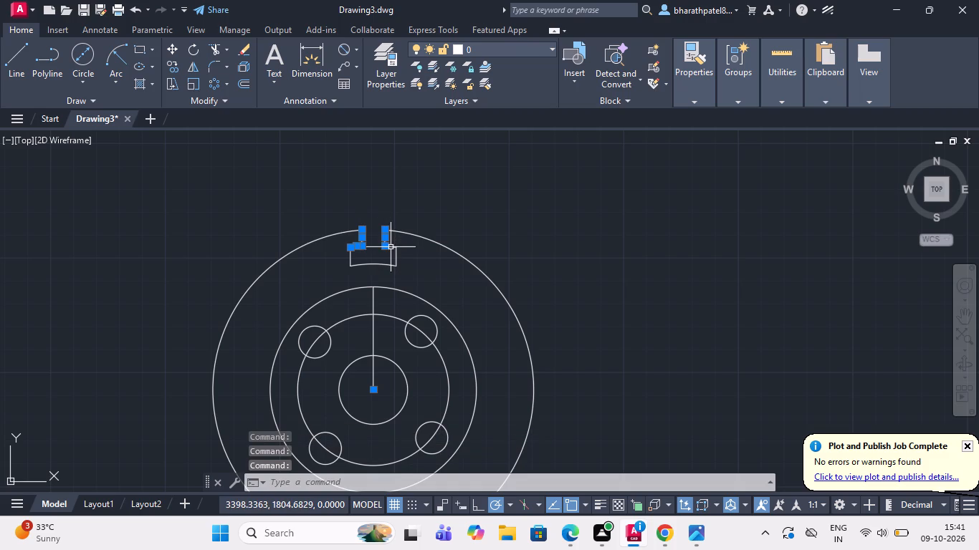
pyautogui.click(391, 246)
pyautogui.click(396, 259)
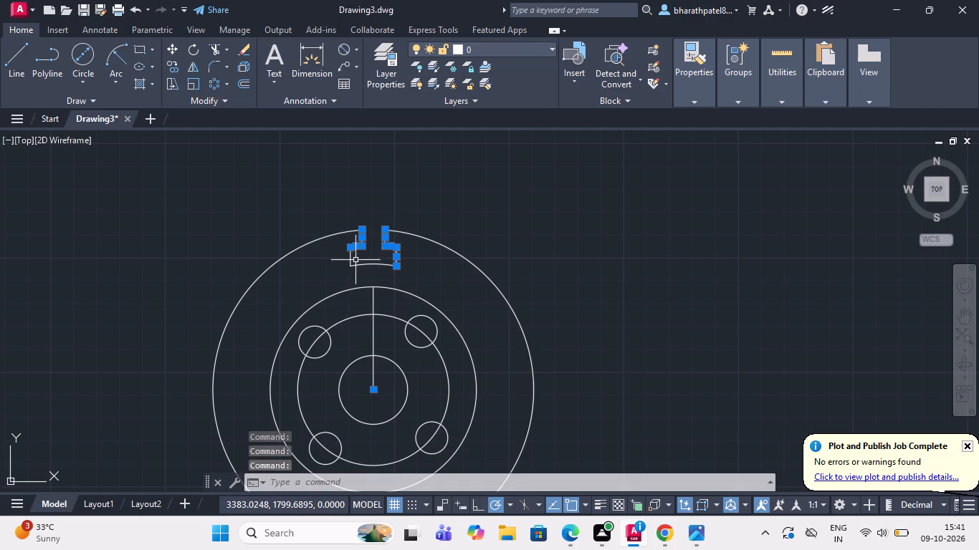
pyautogui.moveTo(346, 261); pyautogui.dragTo(356, 263)
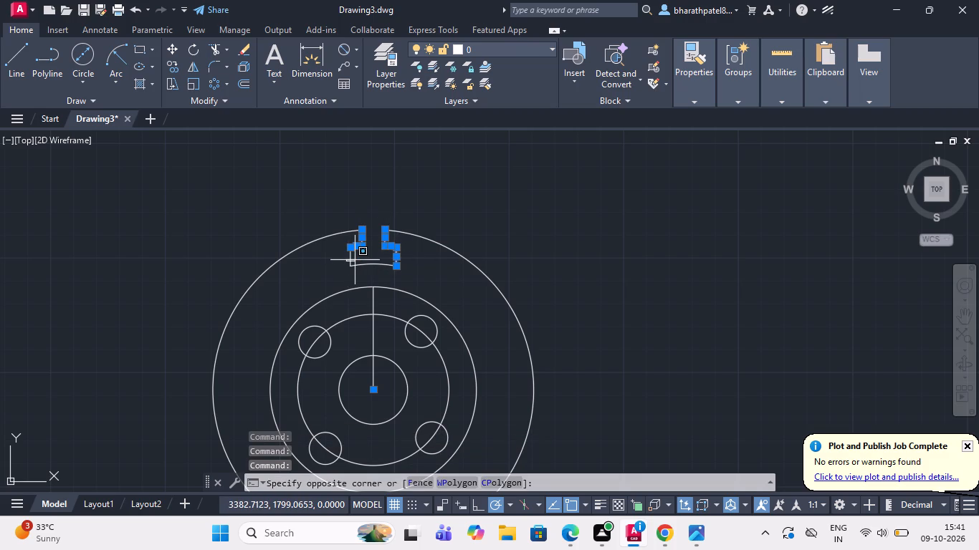
pyautogui.click(348, 264)
pyautogui.doubleClick(353, 261)
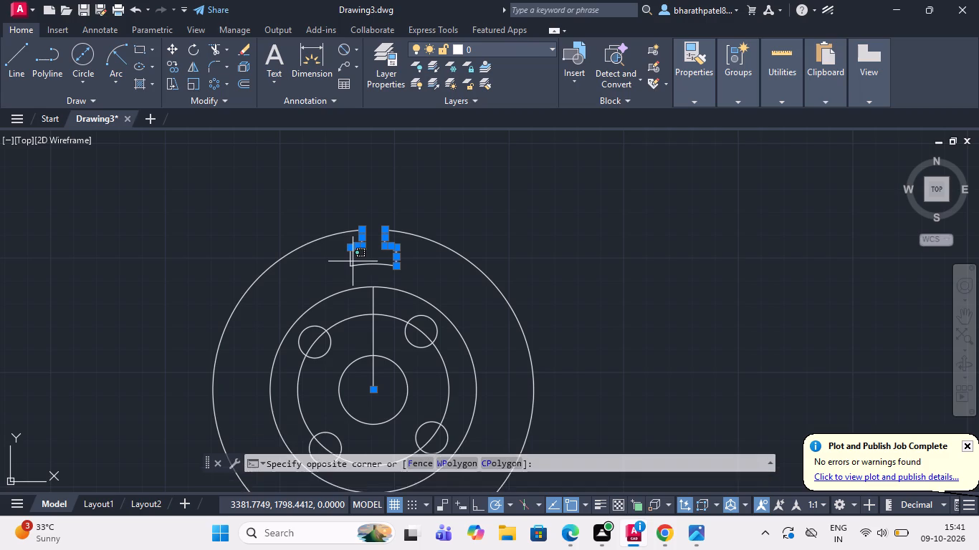
pyautogui.click(347, 260)
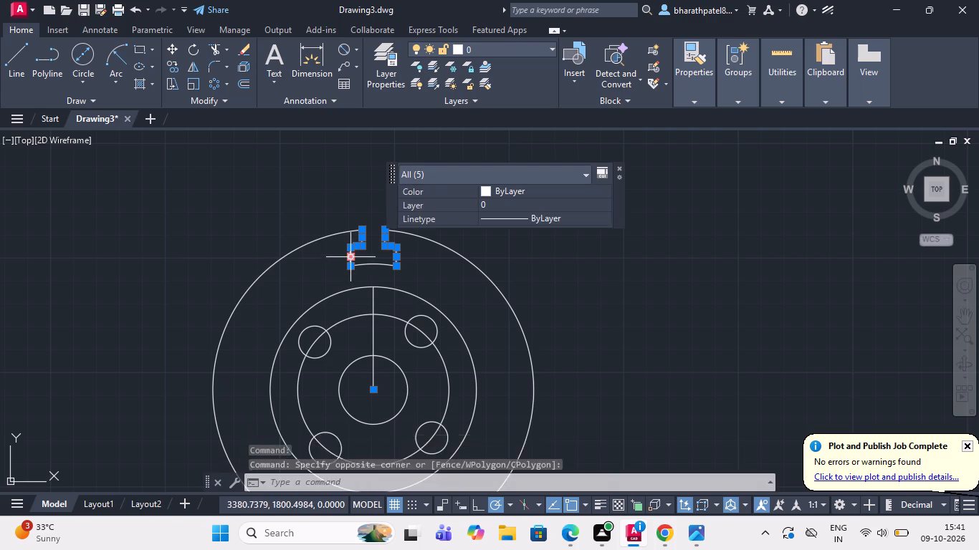
pyautogui.click(357, 264)
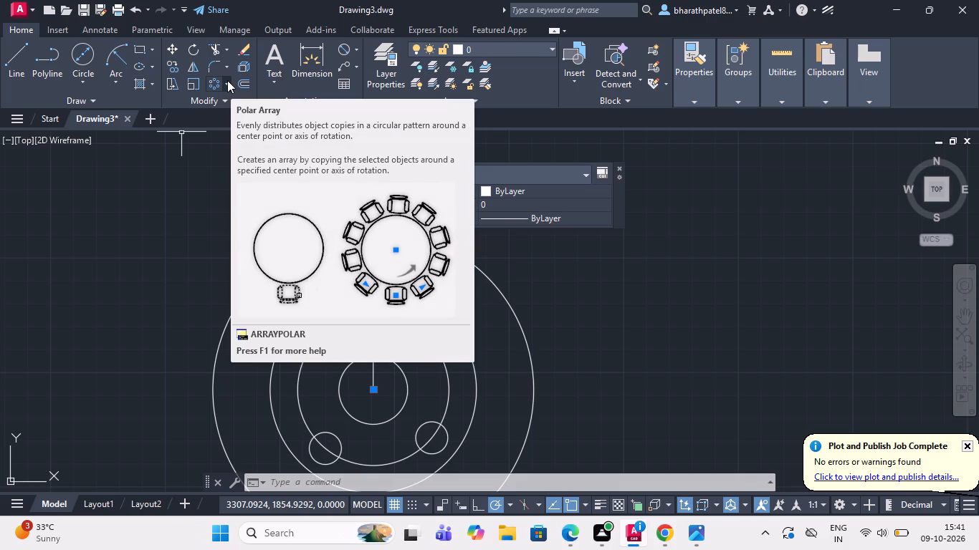
pyautogui.click(216, 81)
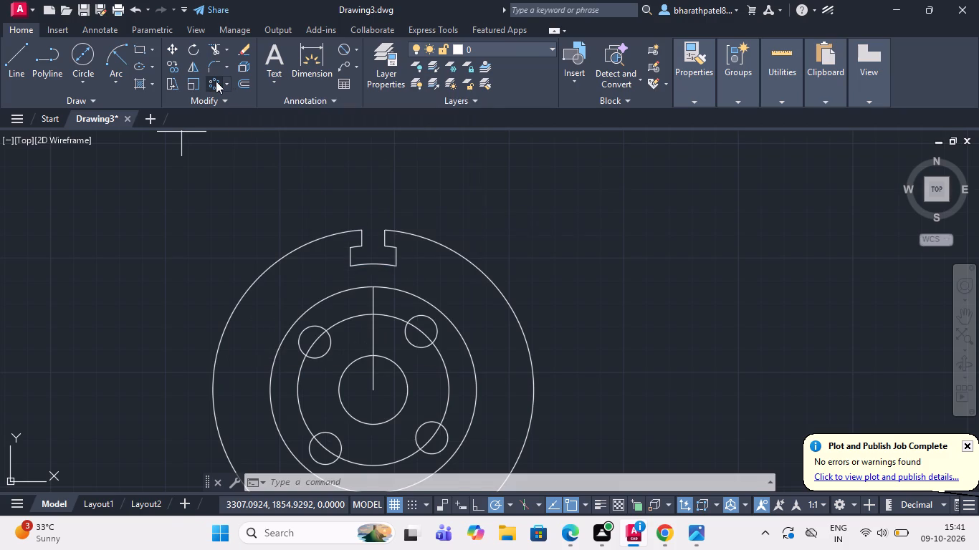
pyautogui.click(373, 392)
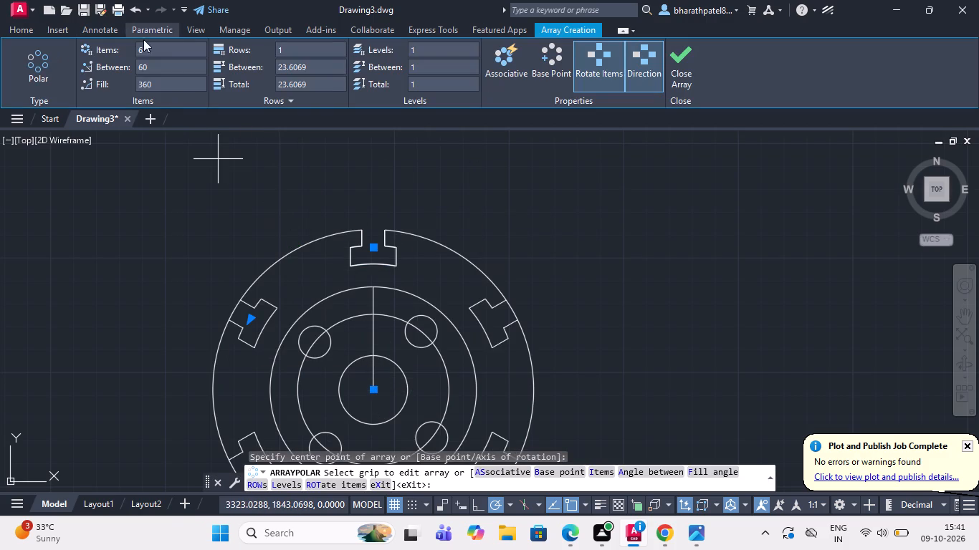
pyautogui.click(151, 47)
pyautogui.press('7')
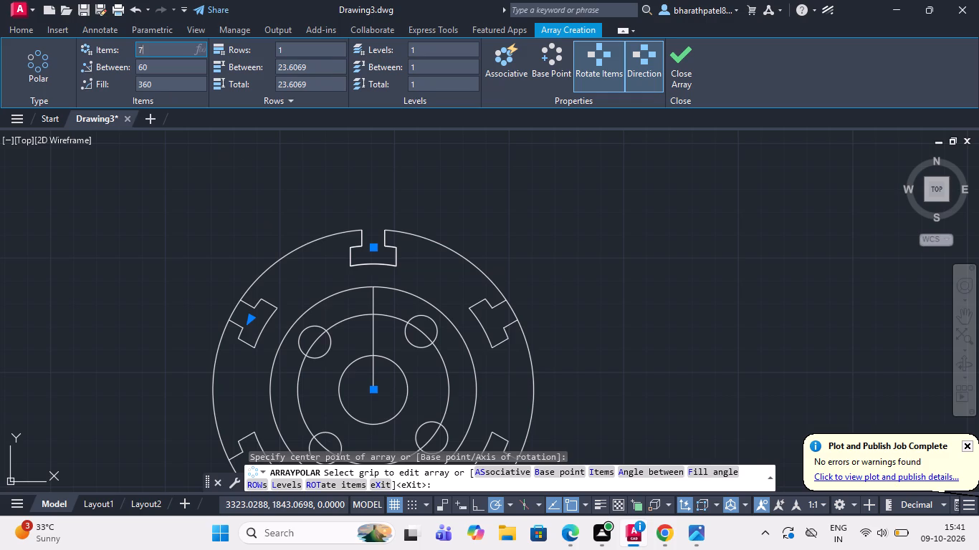
pyautogui.press('Return')
pyautogui.scroll(-1, 274, 123)
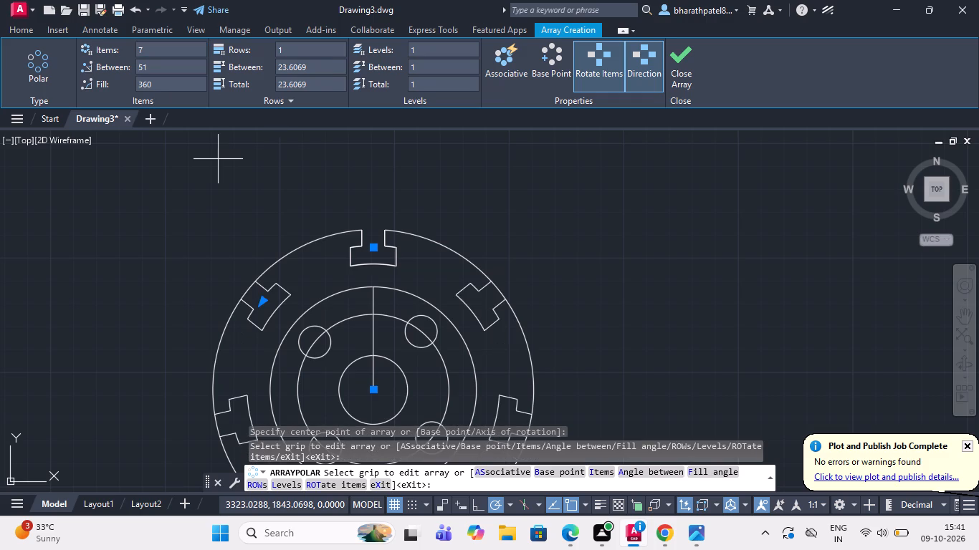
pyautogui.scroll(-3, 327, 242)
pyautogui.scroll(3, 360, 329)
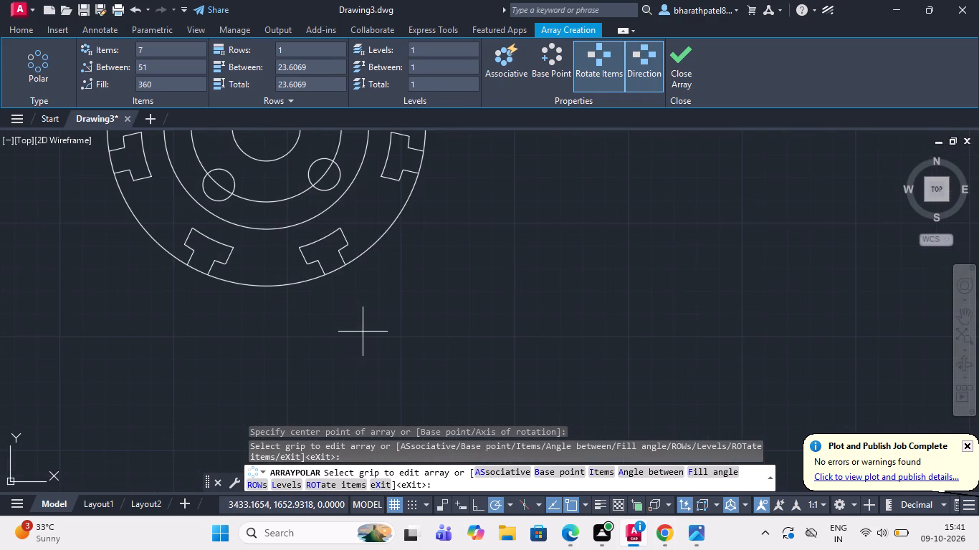
pyautogui.scroll(-2, 361, 353)
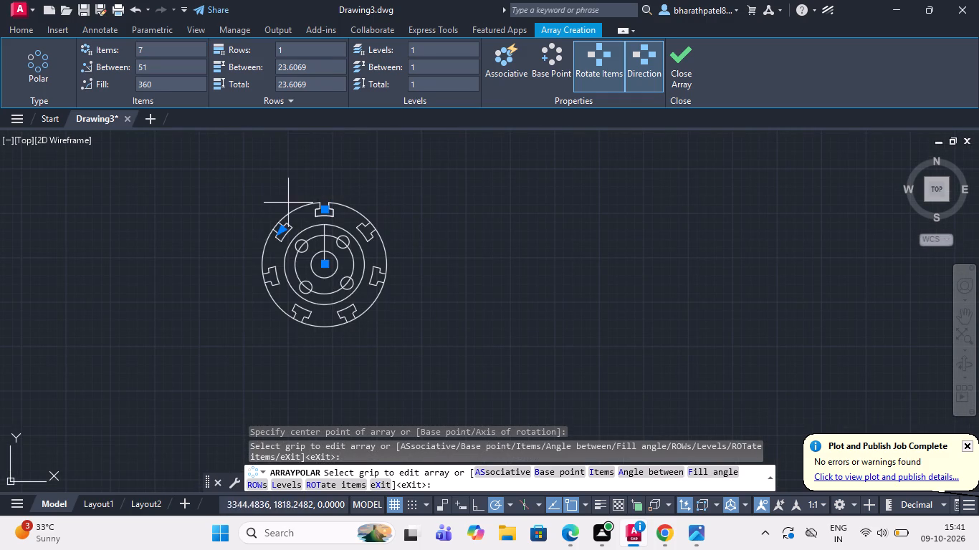
pyautogui.scroll(2, 289, 207)
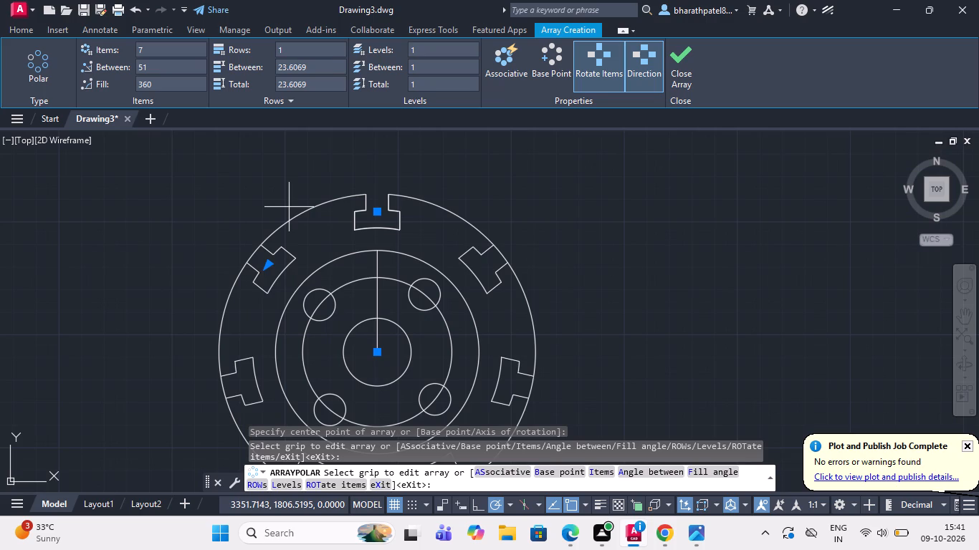
pyautogui.press('Return')
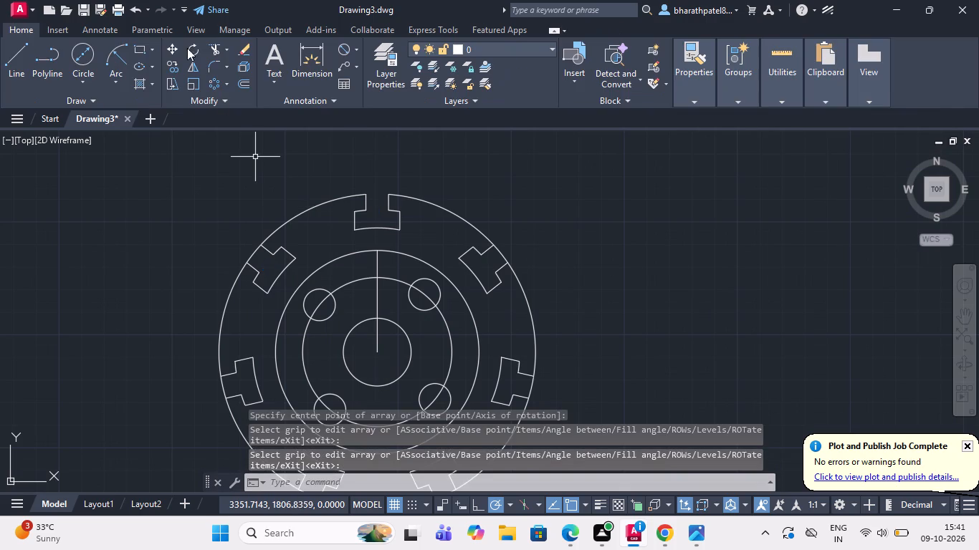
# Trim the outermost circle across the mouths of the six arrayed T-slots.
pyautogui.click(221, 52)
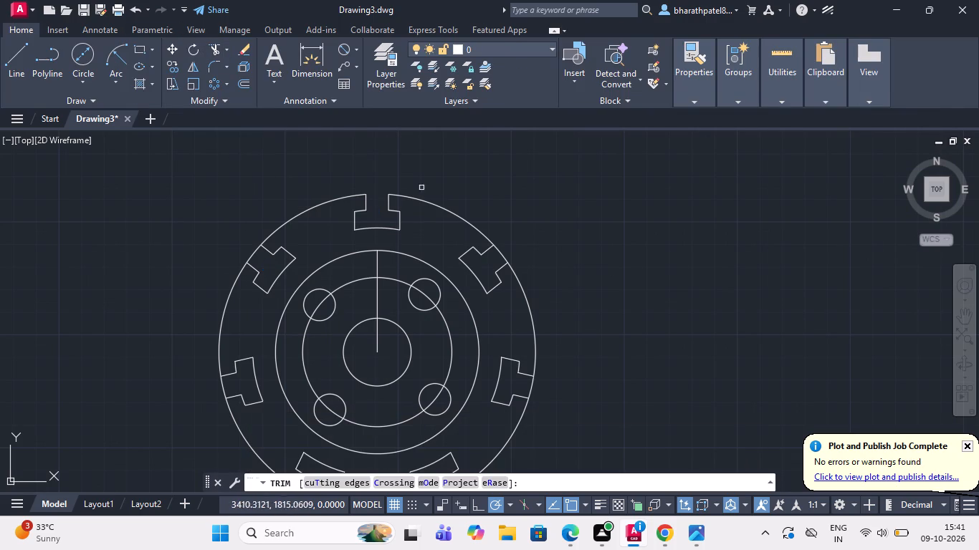
pyautogui.moveTo(494, 259); pyautogui.dragTo(529, 241)
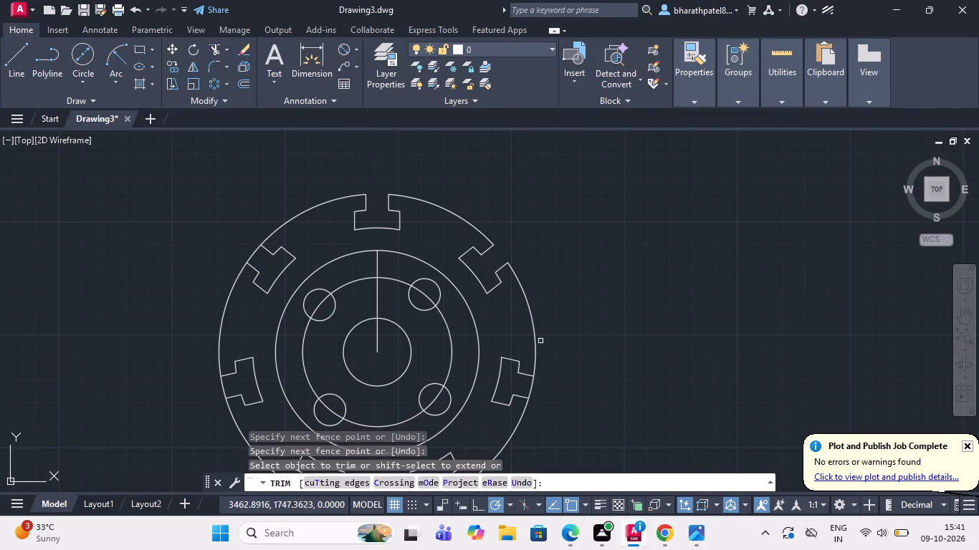
pyautogui.doubleClick(530, 390)
pyautogui.scroll(-3, 528, 387)
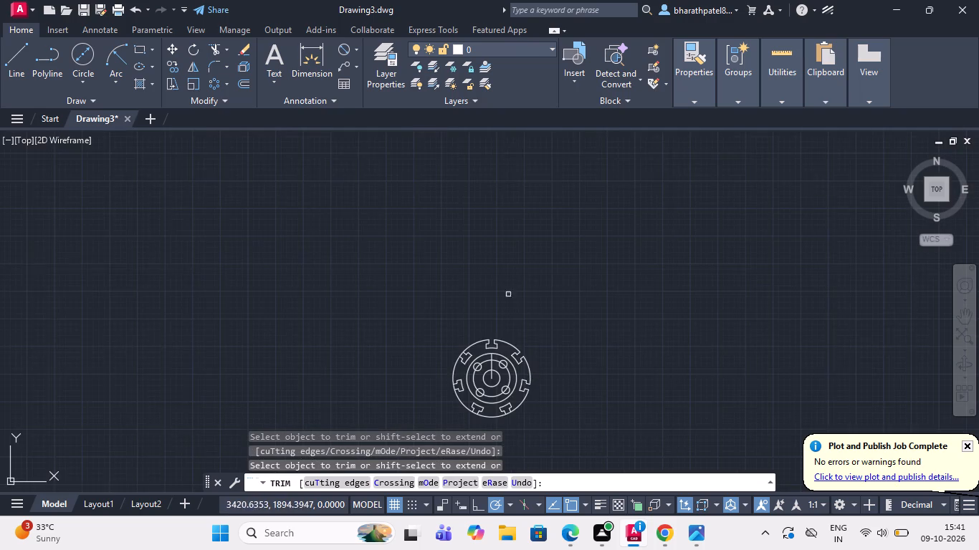
pyautogui.scroll(-1, 504, 278)
pyautogui.scroll(3, 467, 388)
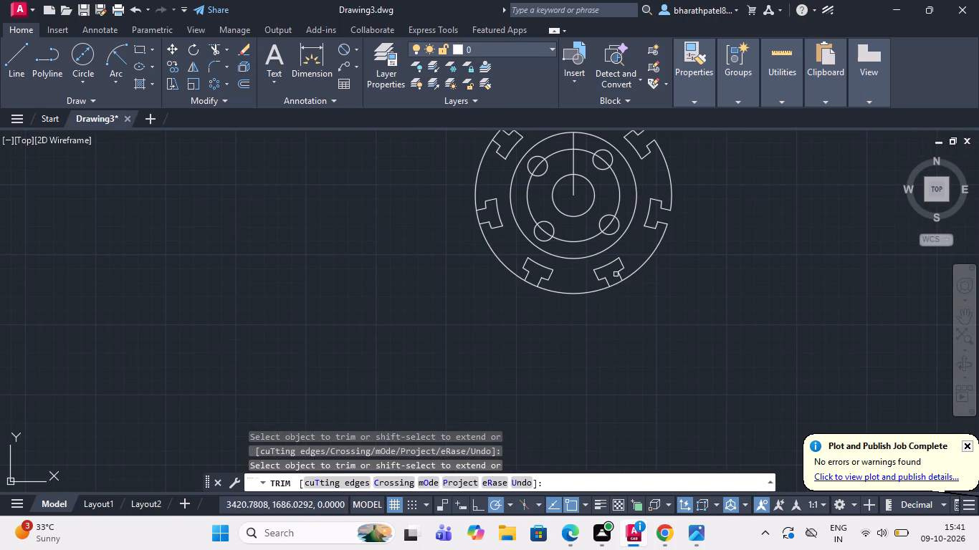
pyautogui.click(614, 286)
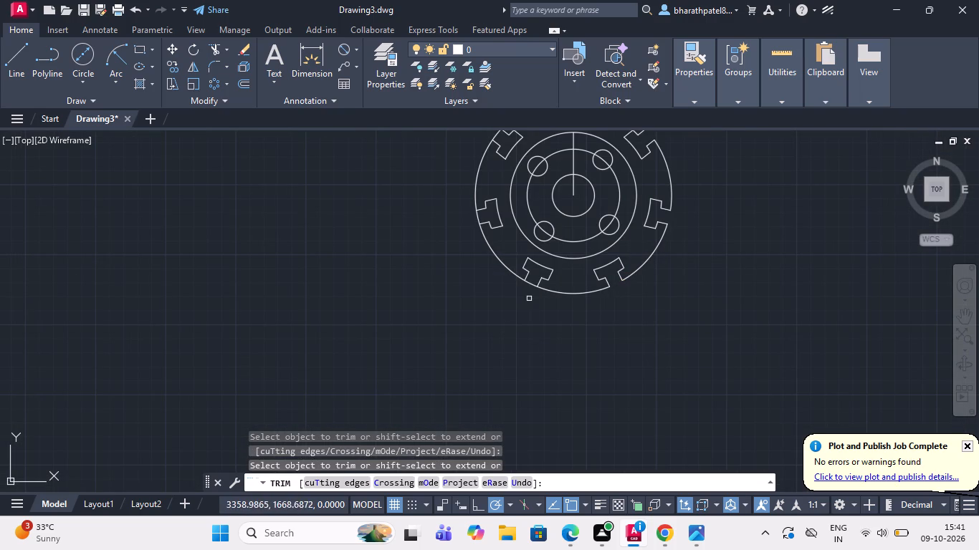
pyautogui.click(532, 281)
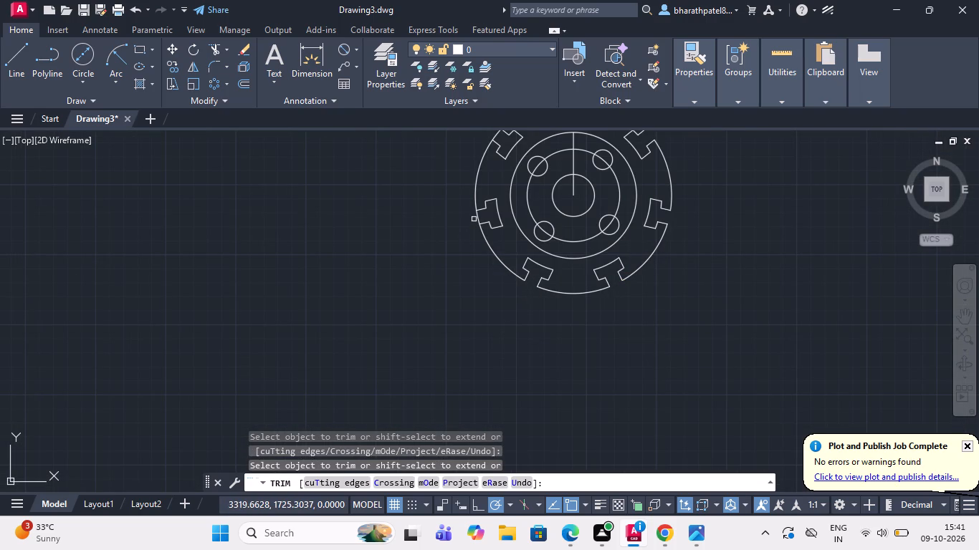
pyautogui.click(479, 220)
pyautogui.scroll(-1, 483, 220)
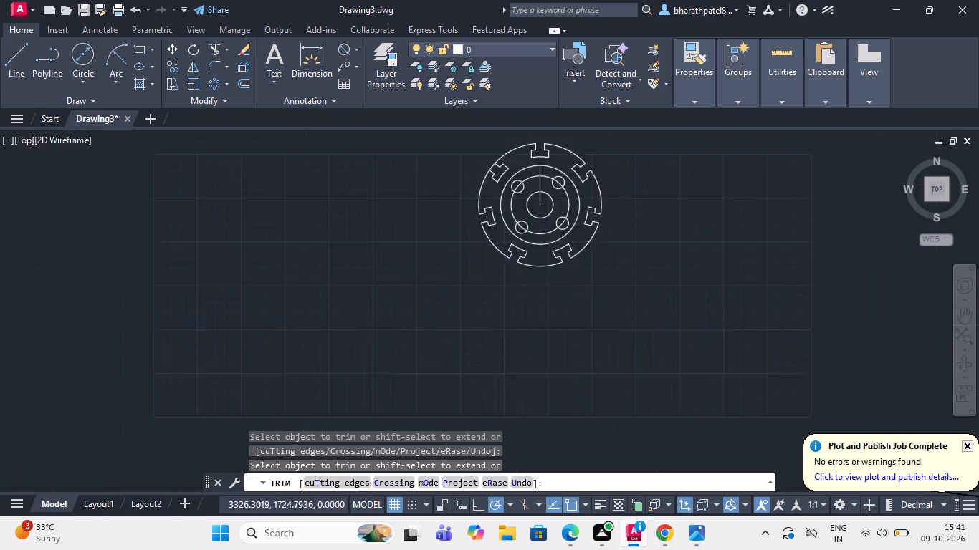
pyautogui.scroll(-1, 483, 220)
pyautogui.scroll(3, 505, 175)
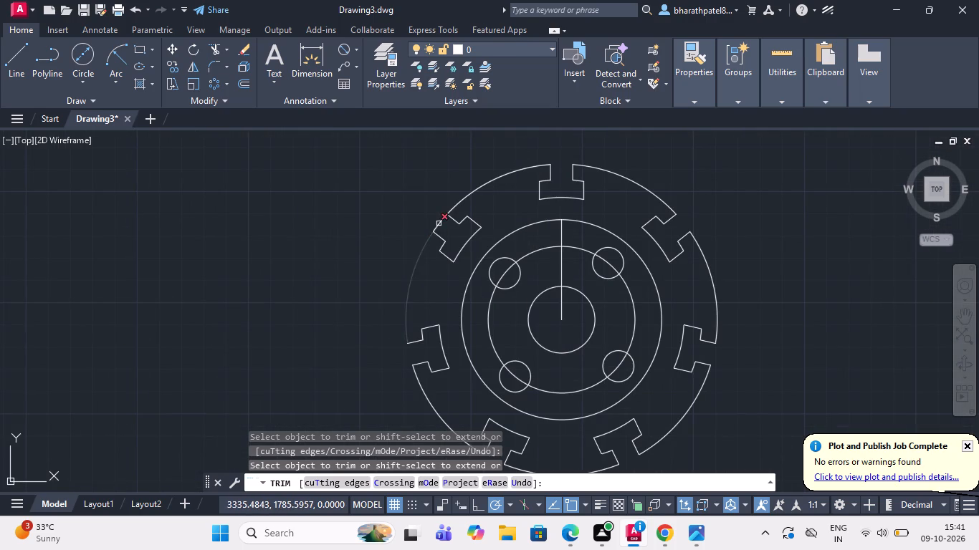
pyautogui.click(440, 223)
pyautogui.scroll(-2, 440, 223)
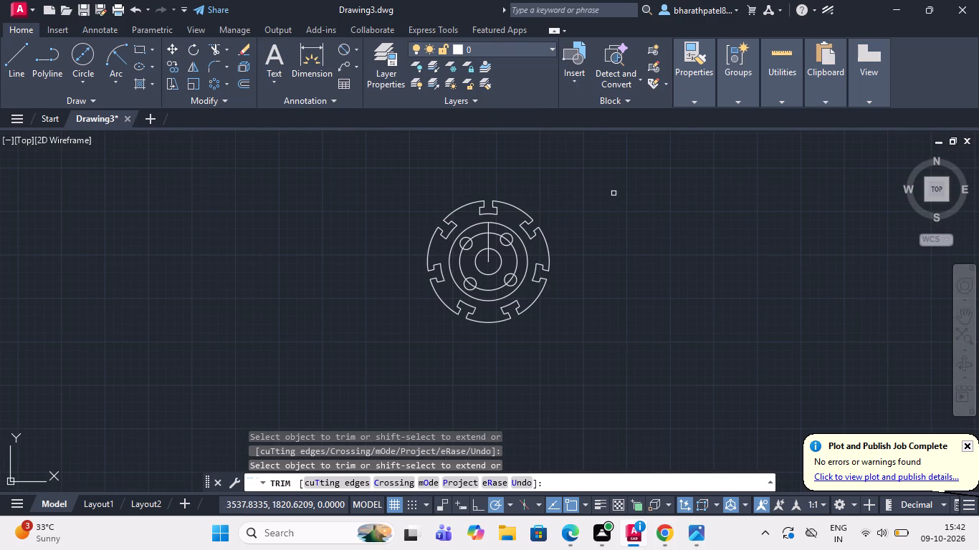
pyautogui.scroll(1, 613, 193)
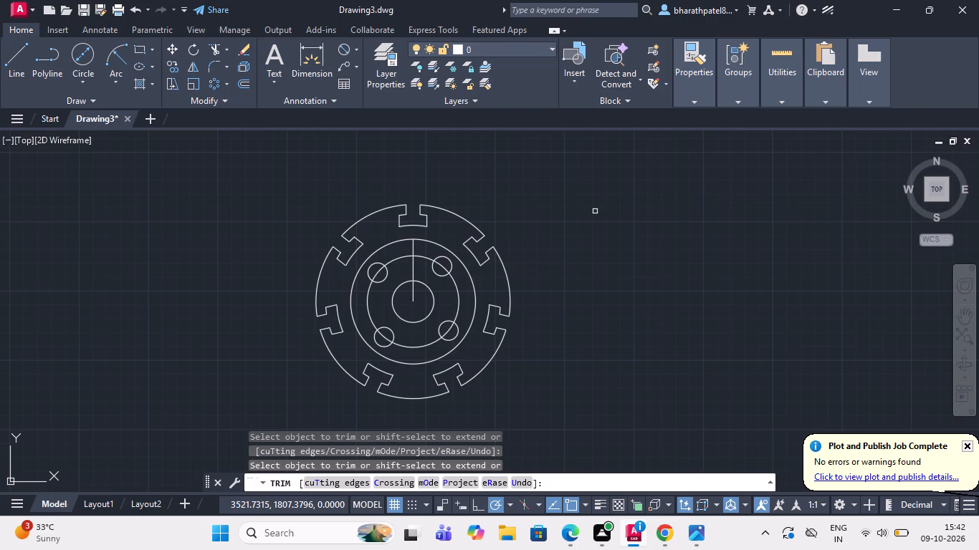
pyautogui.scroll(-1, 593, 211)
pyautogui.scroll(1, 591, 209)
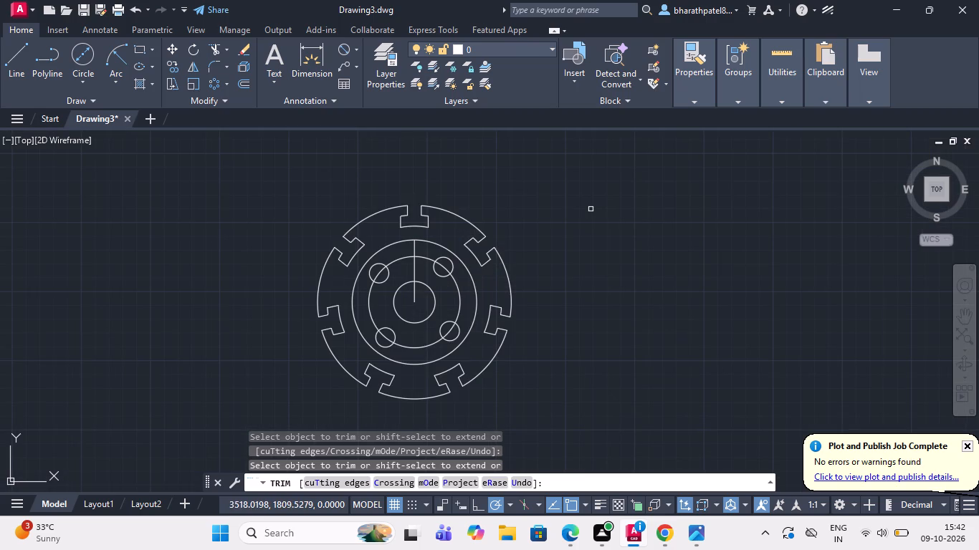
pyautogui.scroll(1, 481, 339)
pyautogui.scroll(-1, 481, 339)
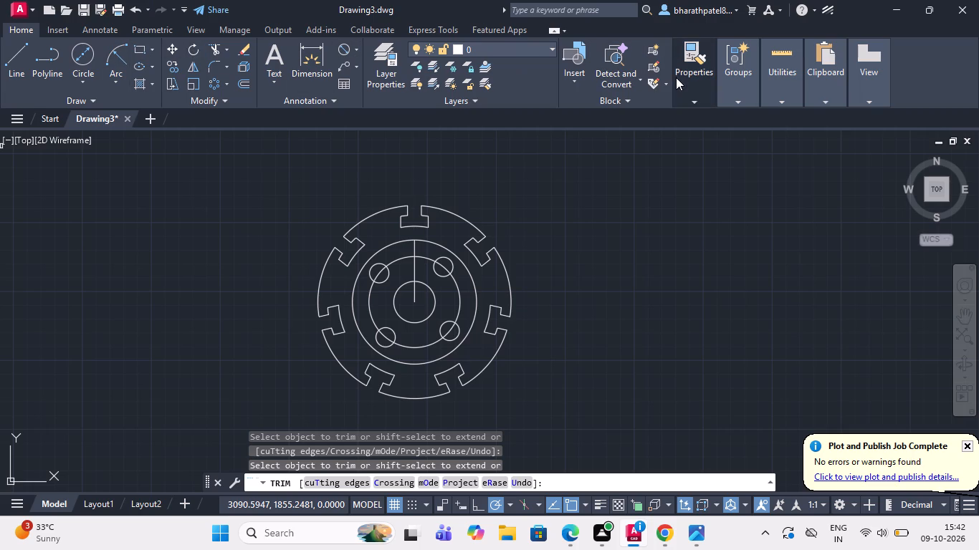
# Load the ACAD_ISO02W100 (ISO dash) linetype into the drawing.
pyautogui.click(756, 149)
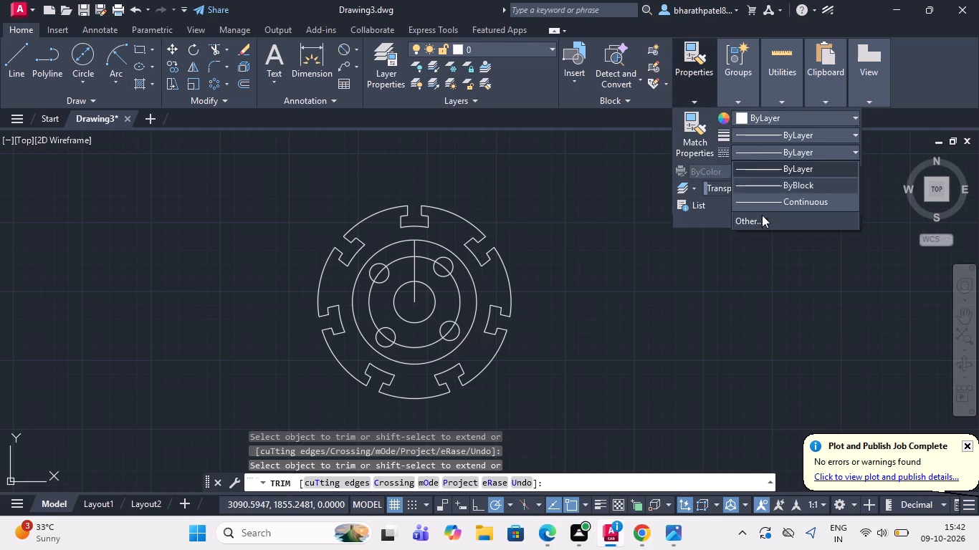
pyautogui.click(762, 221)
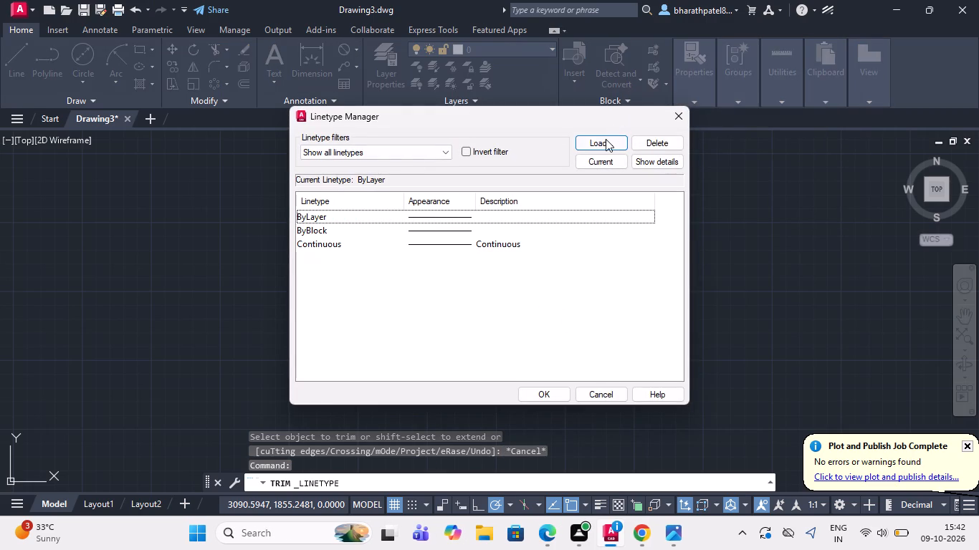
pyautogui.click(606, 139)
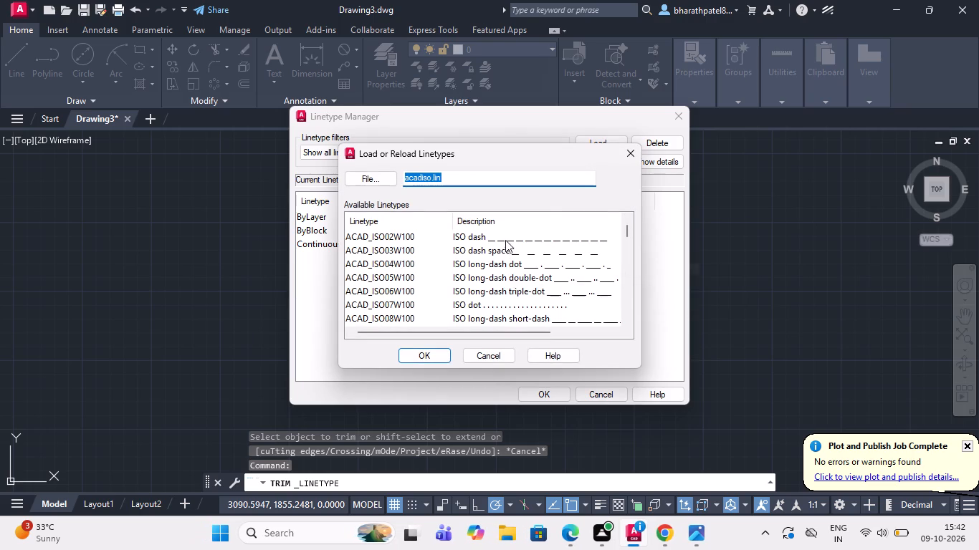
pyautogui.click(505, 238)
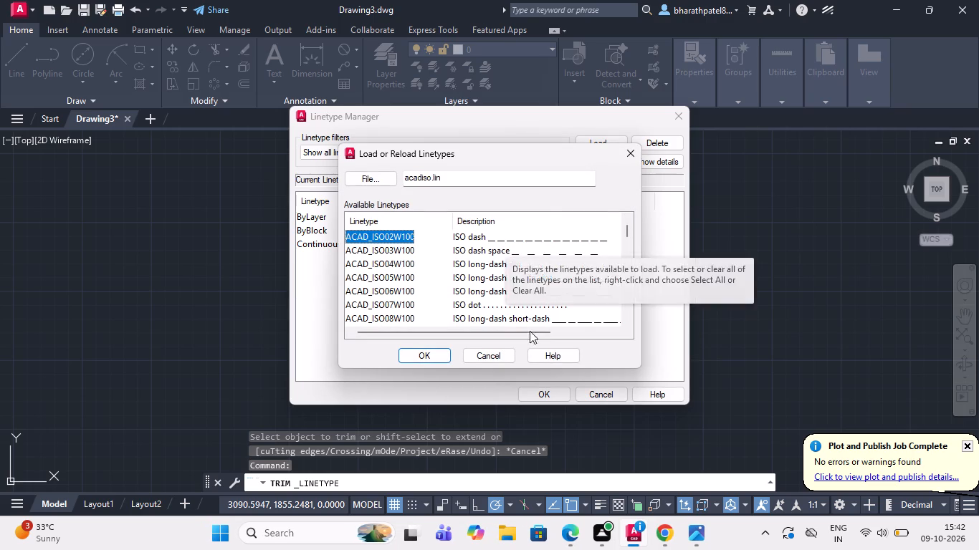
pyautogui.click(434, 354)
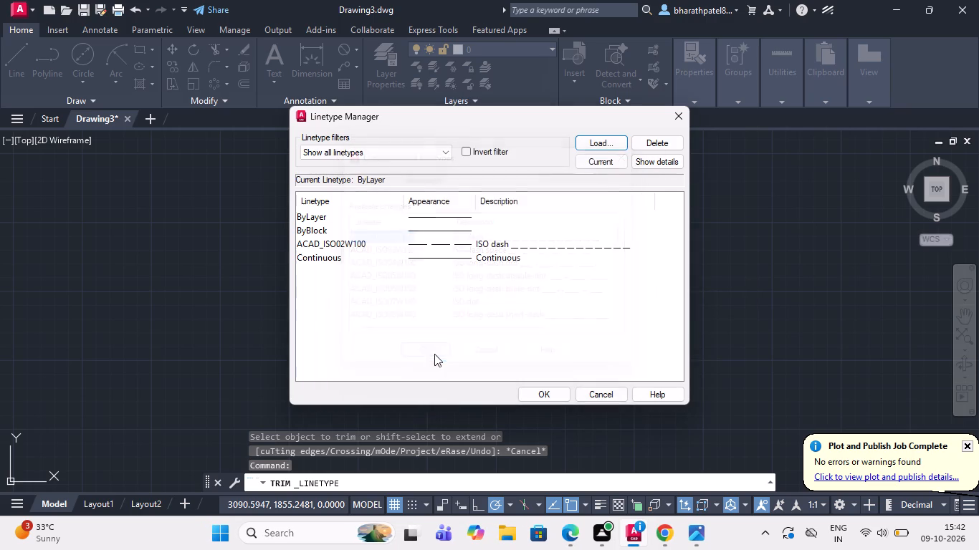
pyautogui.click(567, 246)
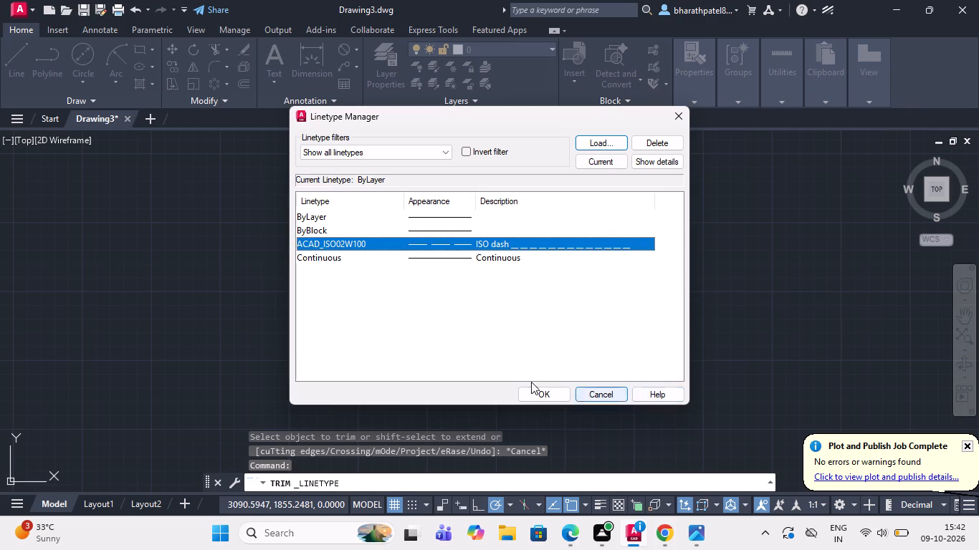
pyautogui.click(541, 394)
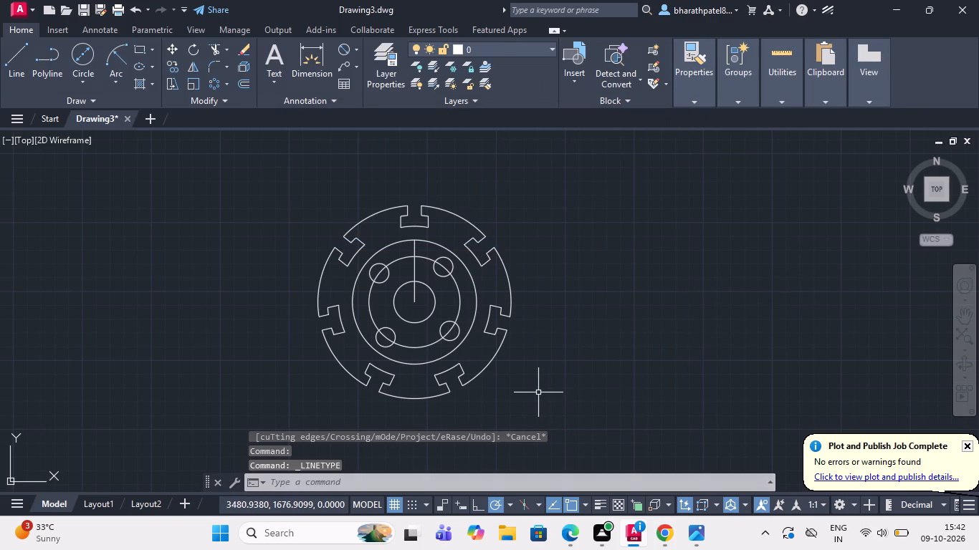
# Change the circle passing through the four small holes to the ACAD_ISO02W100 dashed linetype.
pyautogui.click(459, 289)
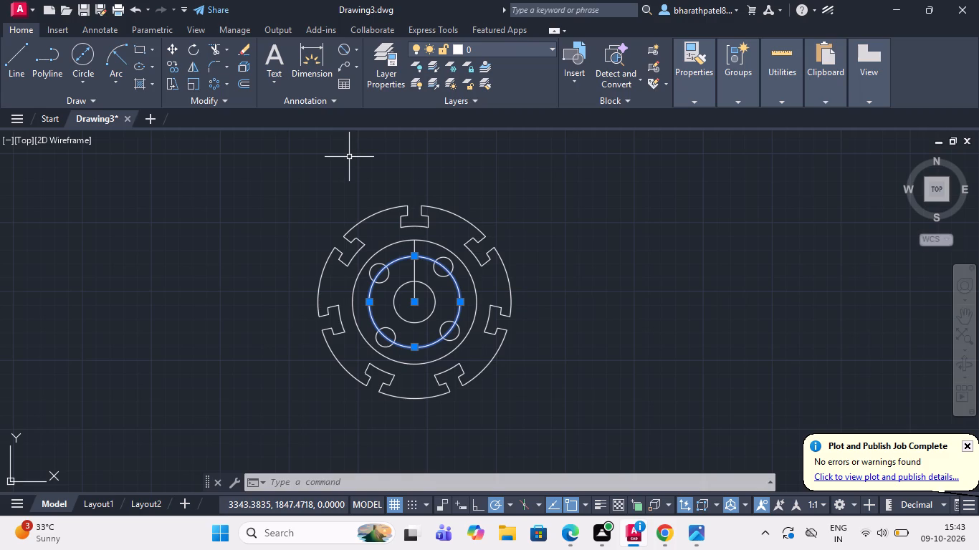
pyautogui.click(702, 88)
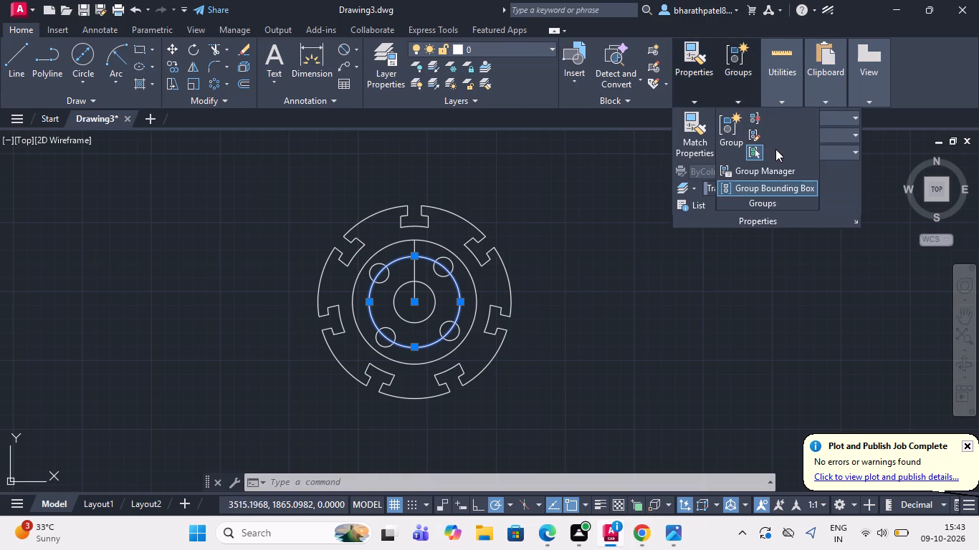
pyautogui.click(852, 149)
pyautogui.click(811, 202)
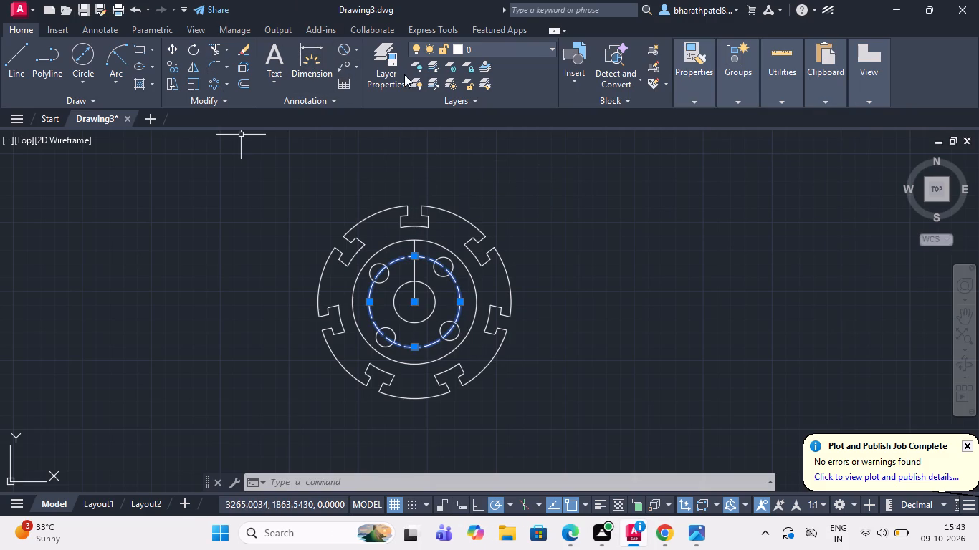
# Add diameter dimensions to the central hole and to the solid circle just outside the four small holes.
pyautogui.click(342, 54)
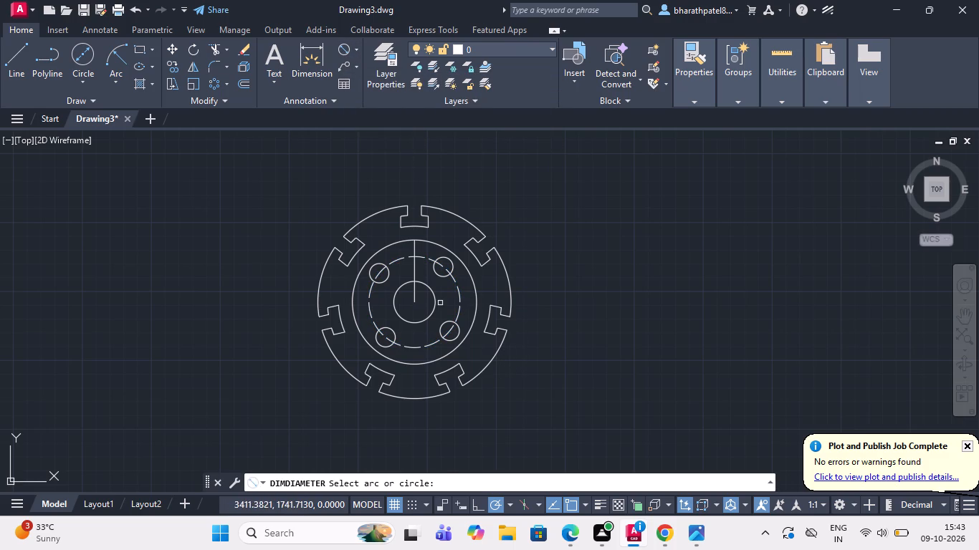
pyautogui.moveTo(434, 309); pyautogui.dragTo(443, 309)
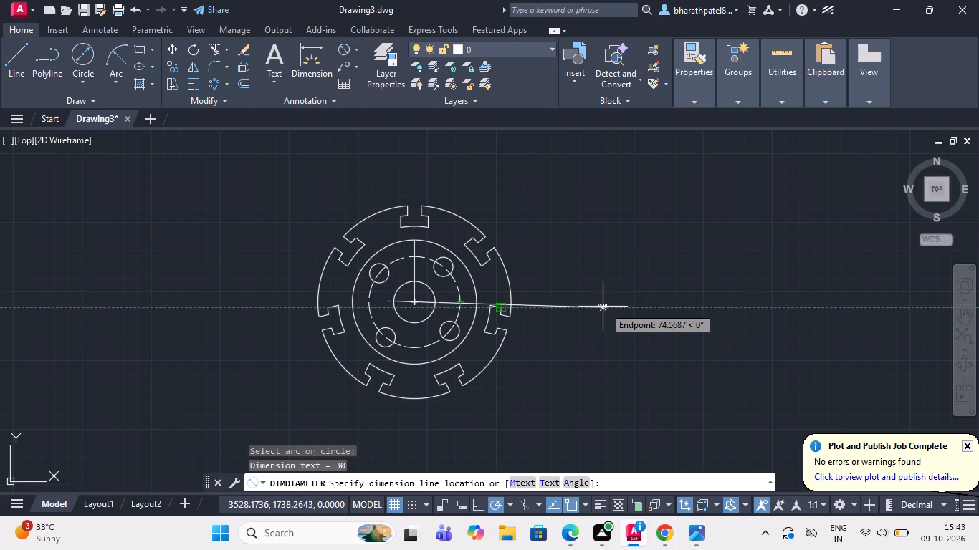
pyautogui.scroll(2, 421, 312)
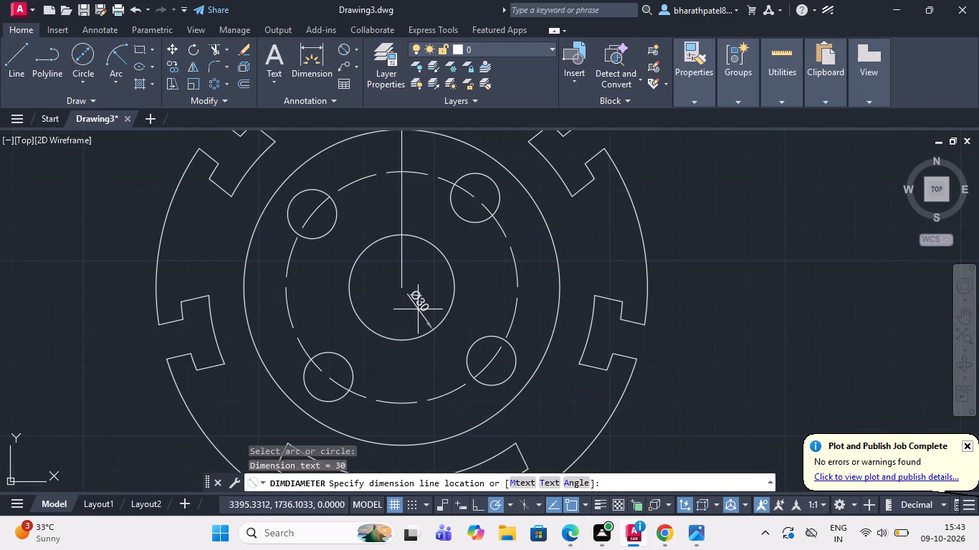
pyautogui.click(311, 281)
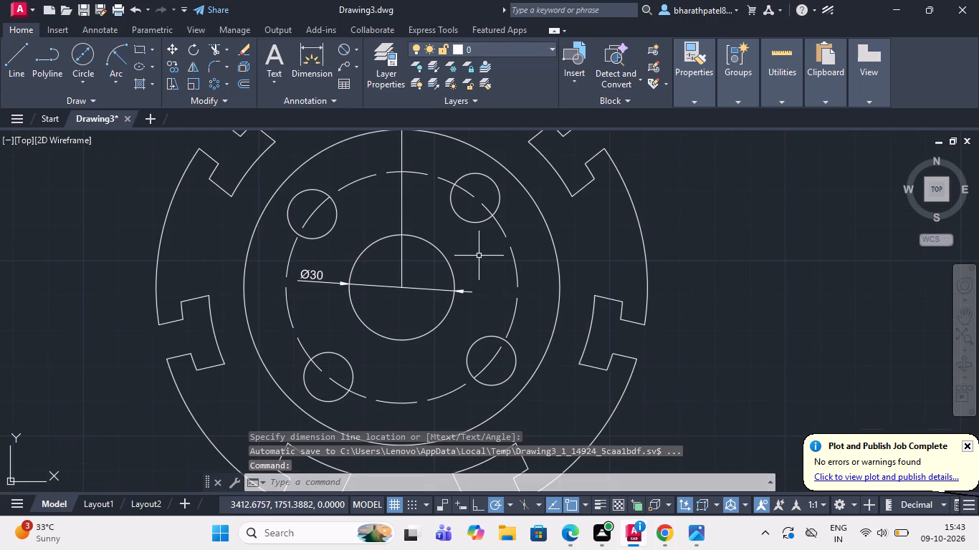
pyautogui.press('space')
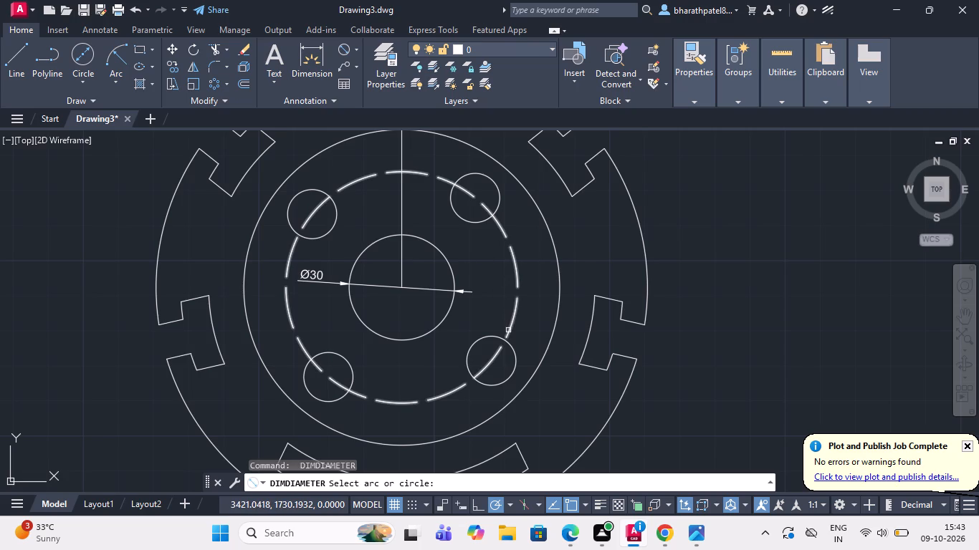
pyautogui.click(553, 249)
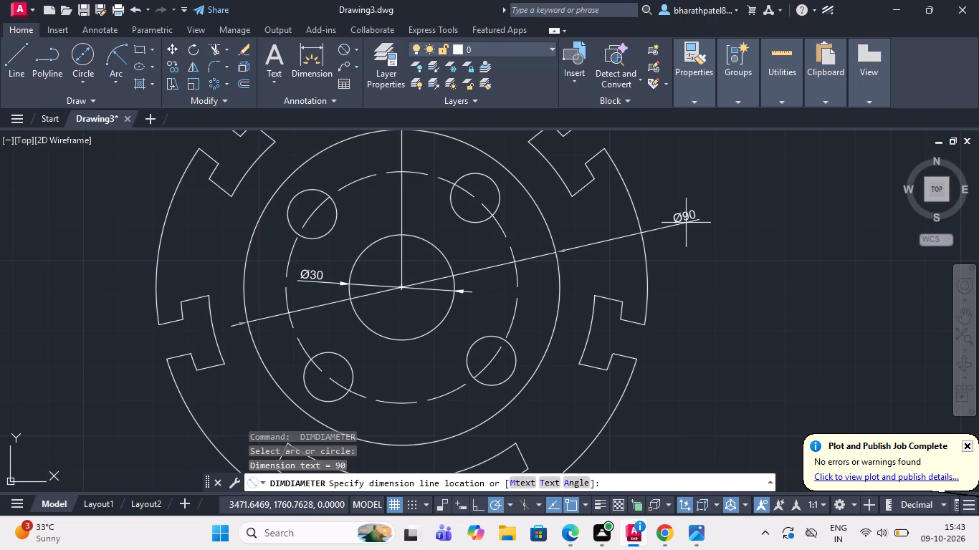
pyautogui.click(686, 223)
# Add diameter dimensions to the lower-left small hole and to the dashed circle through the hole centres.
pyautogui.press('space')
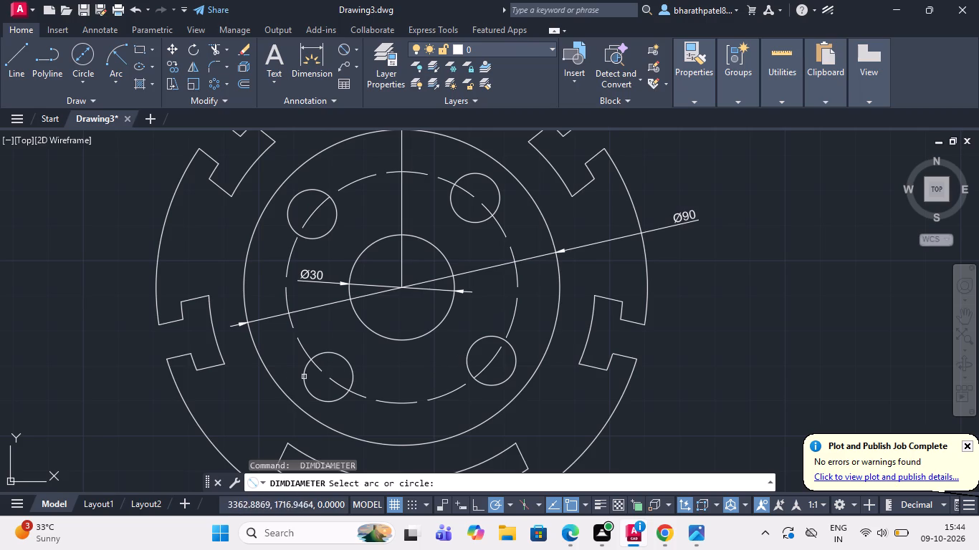
pyautogui.click(303, 378)
pyautogui.click(247, 413)
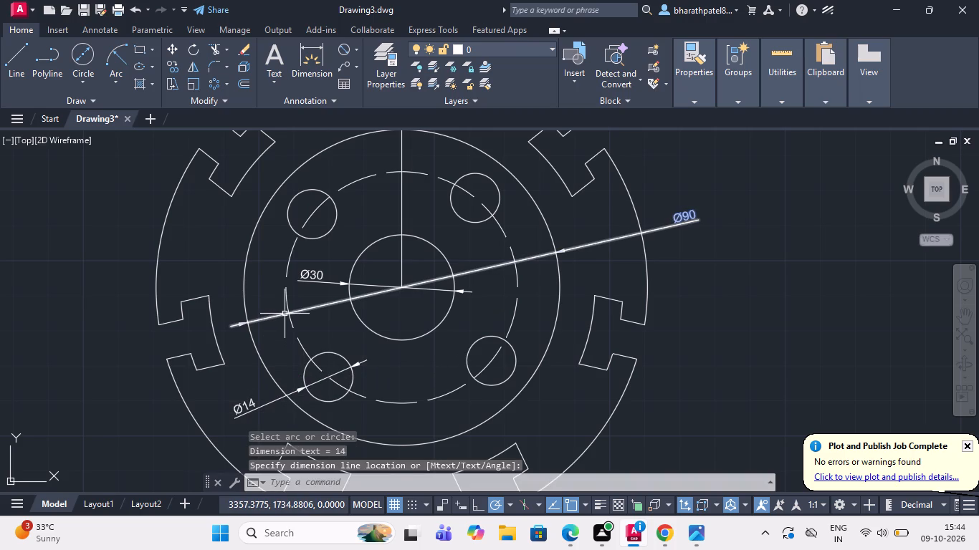
pyautogui.press('space')
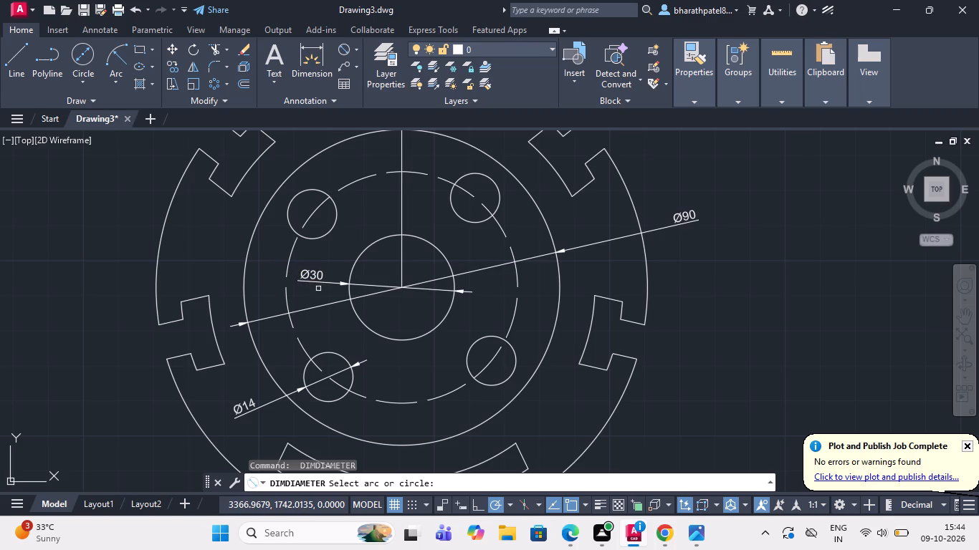
pyautogui.scroll(-2, 323, 254)
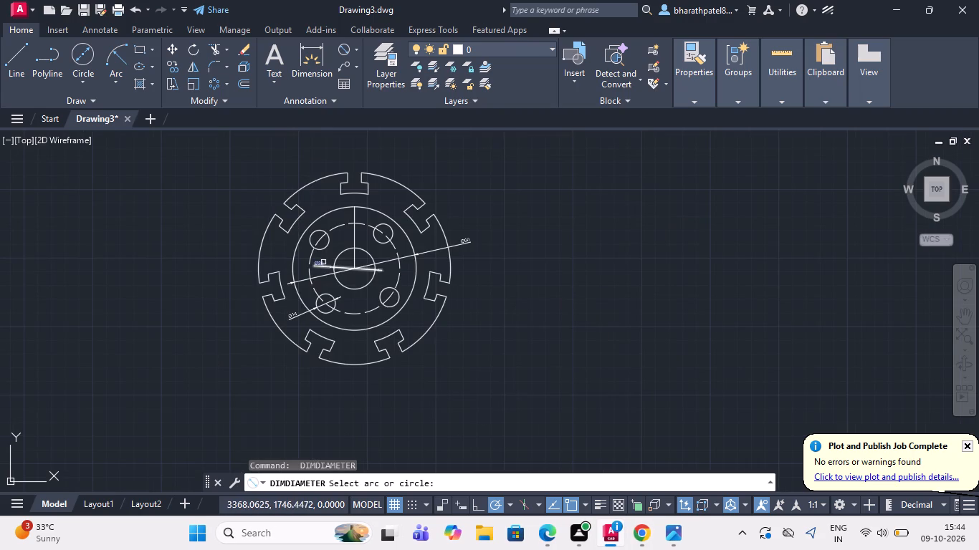
pyautogui.click(338, 226)
pyautogui.doubleClick(290, 174)
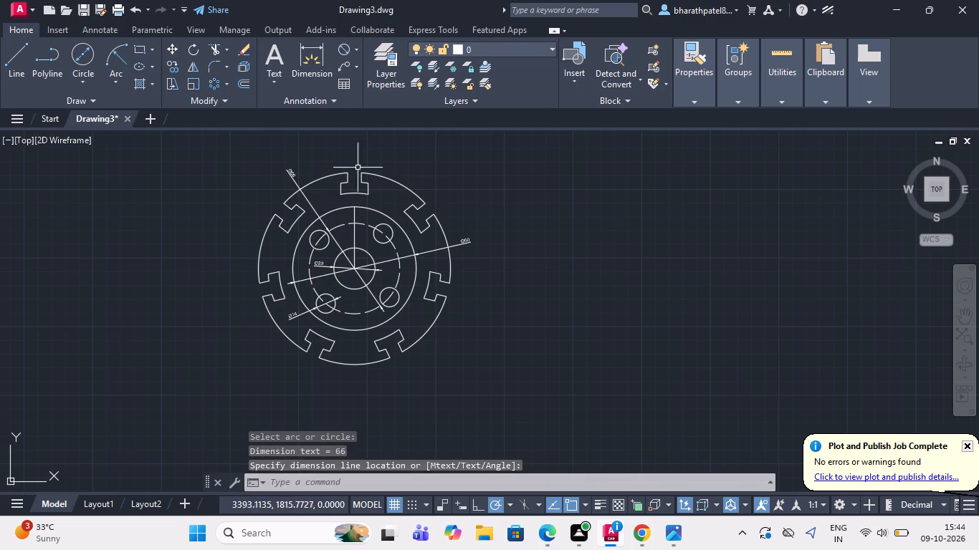
# Add a diameter dimension to the bottom arc of the top T-slot, placing its text beside that slot.
pyautogui.press('space')
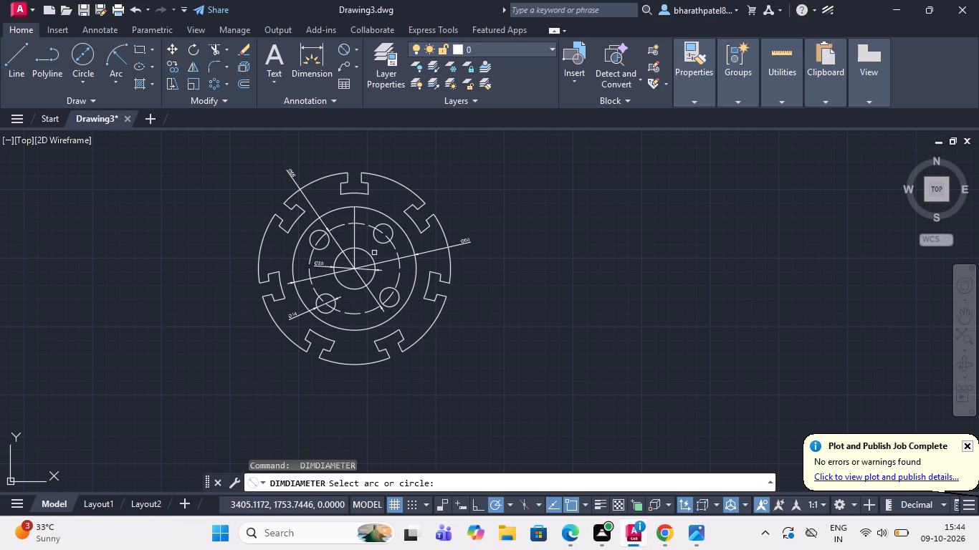
pyautogui.click(355, 194)
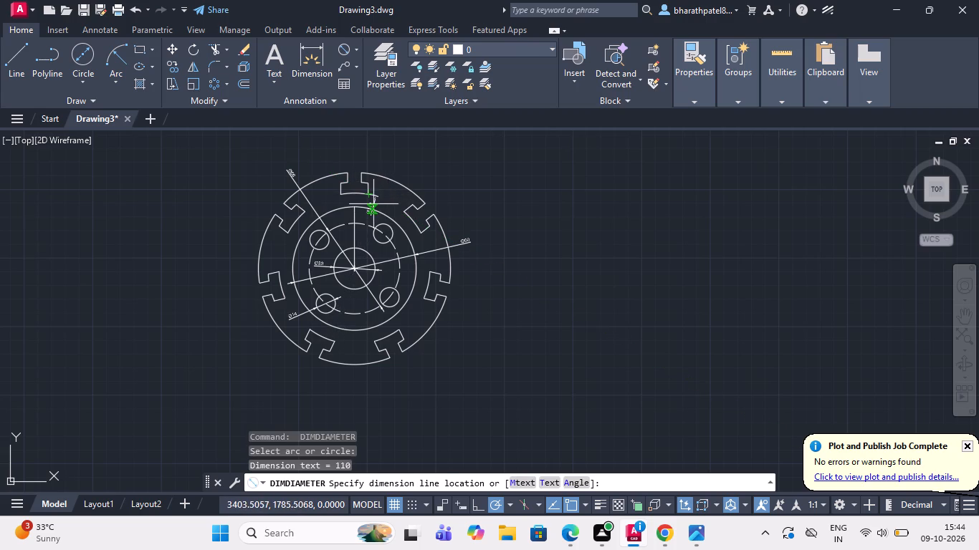
pyautogui.click(380, 189)
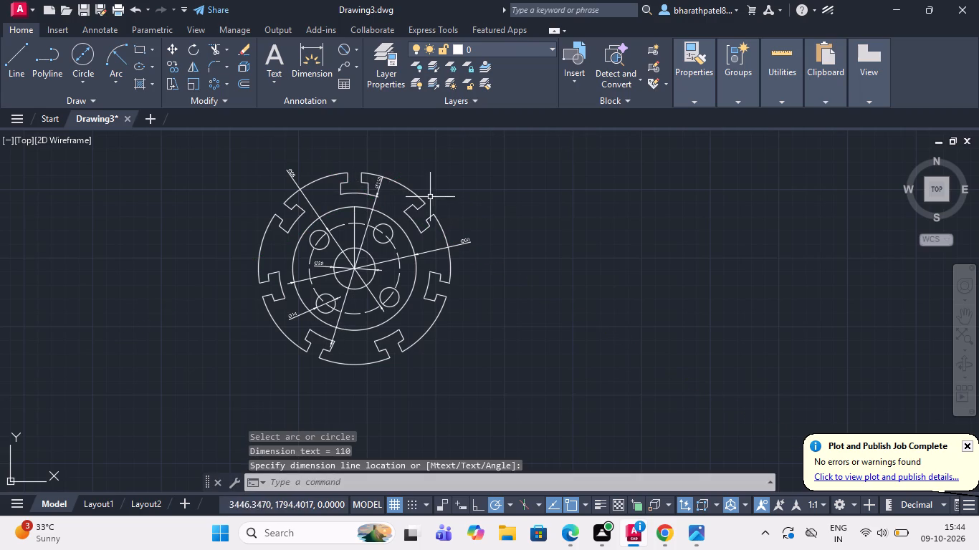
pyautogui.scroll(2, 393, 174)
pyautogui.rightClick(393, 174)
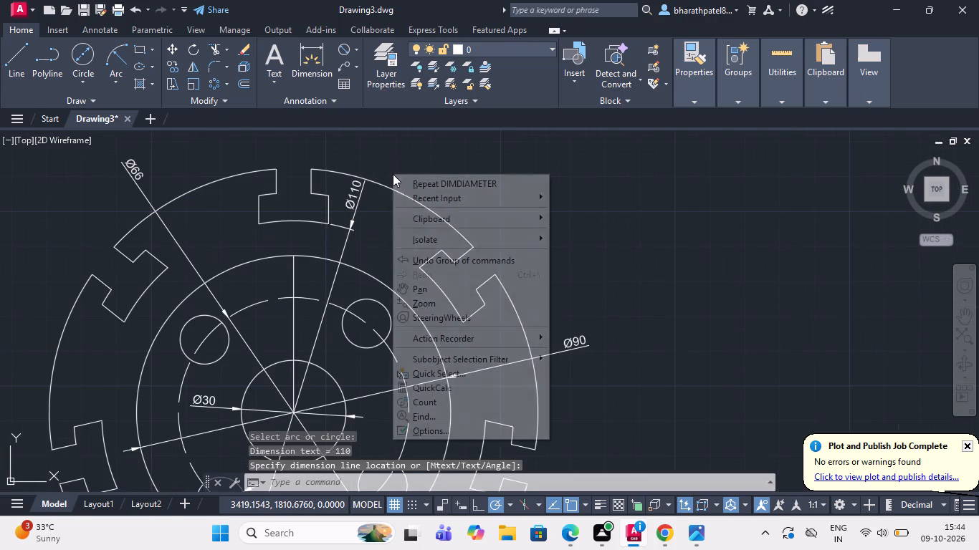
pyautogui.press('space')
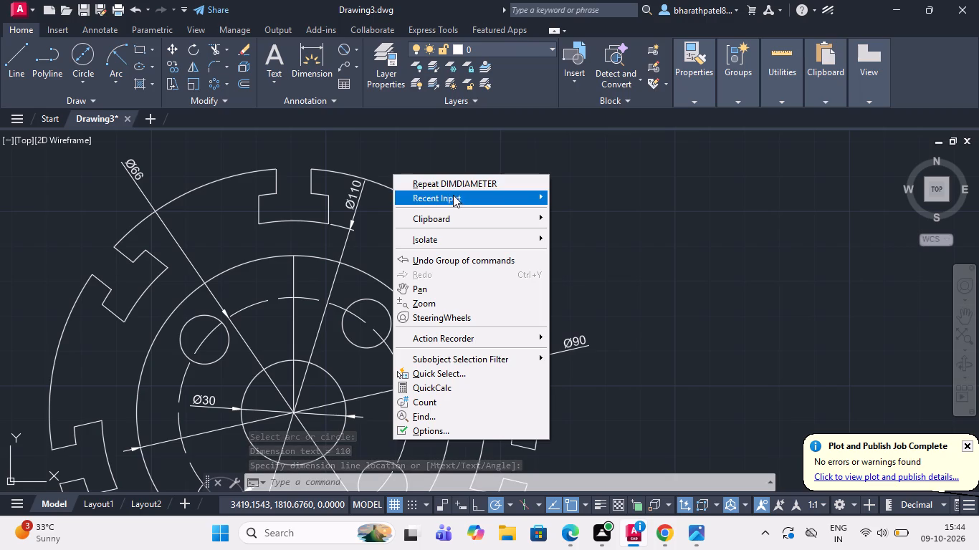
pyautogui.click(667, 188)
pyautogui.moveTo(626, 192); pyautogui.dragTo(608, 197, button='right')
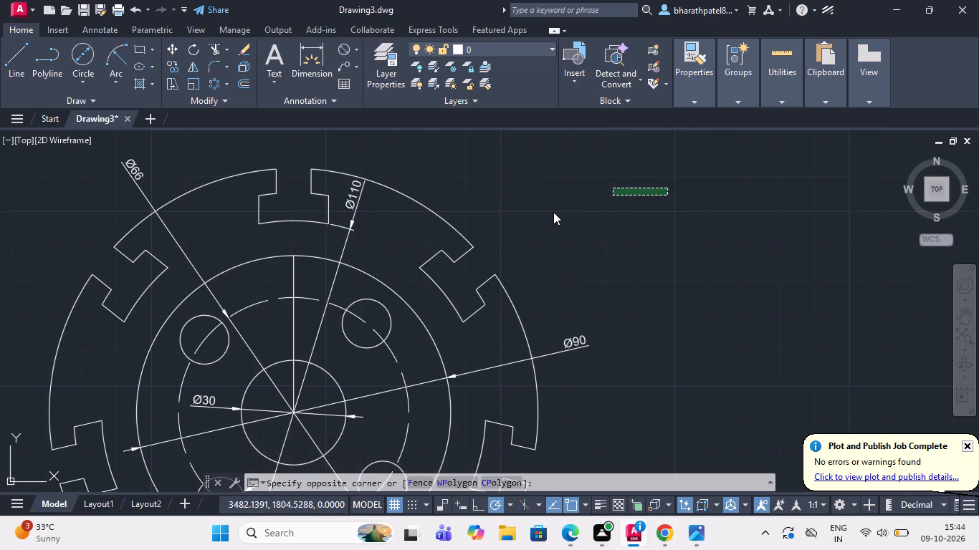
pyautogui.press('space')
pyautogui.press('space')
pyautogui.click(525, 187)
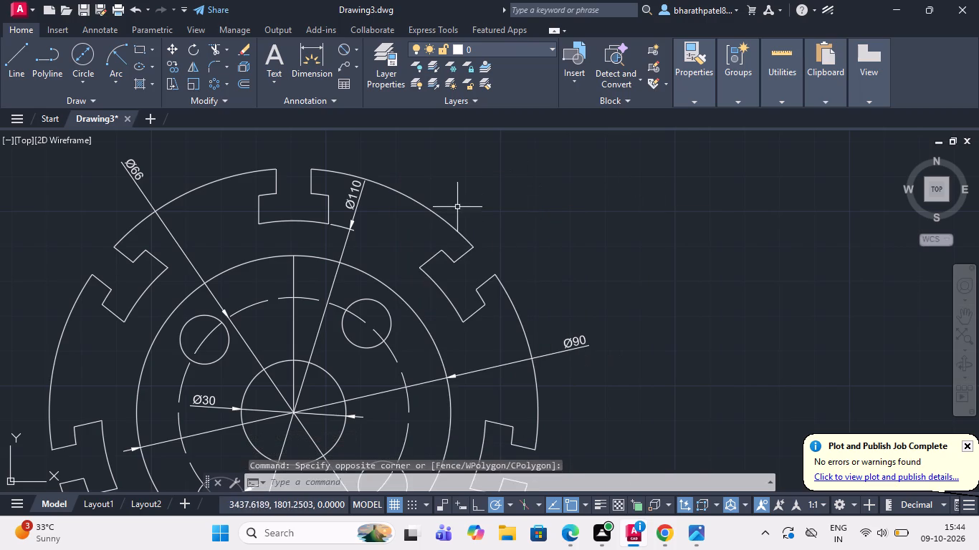
# Add a diameter dimension to the outer rim arc, placing its text outside the rim at the lower left of the part.
pyautogui.press('space')
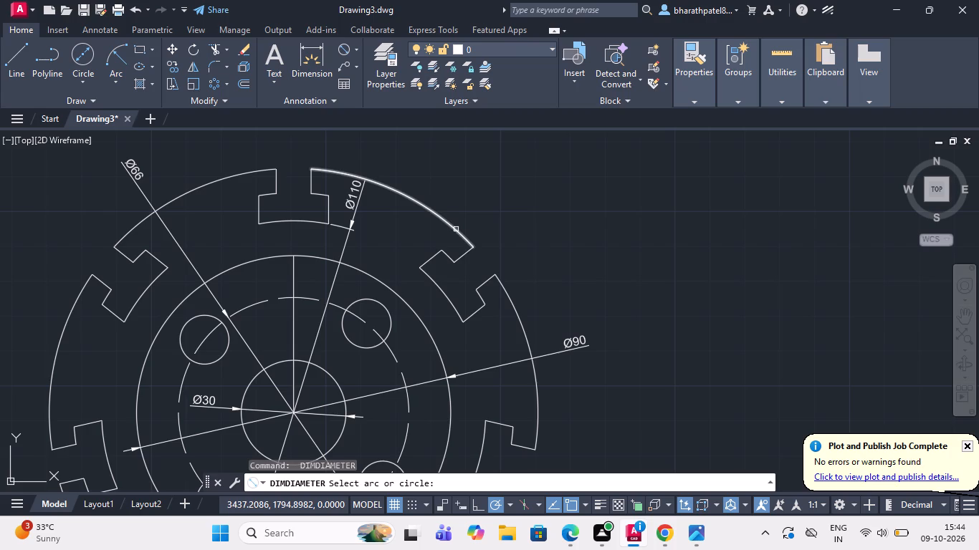
pyautogui.scroll(-2, 536, 324)
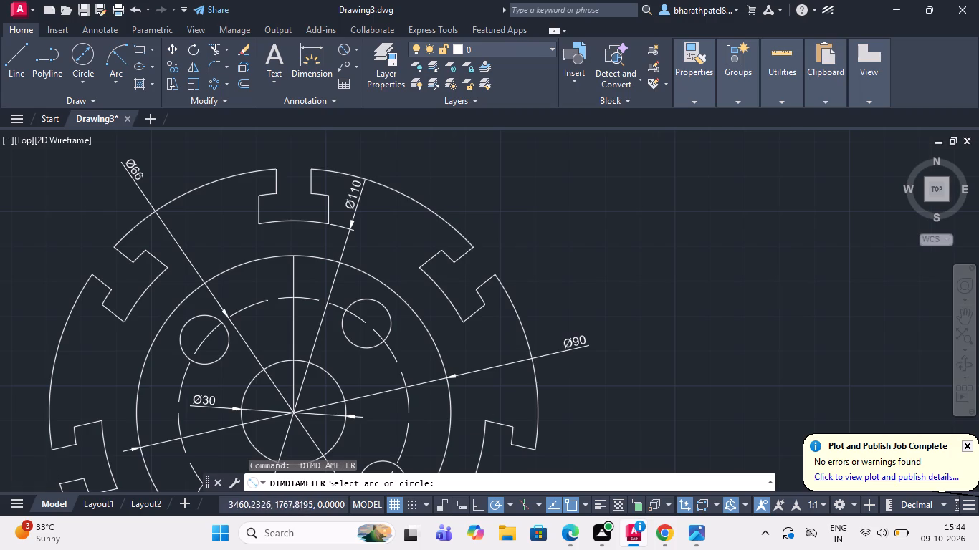
pyautogui.scroll(-2, 536, 324)
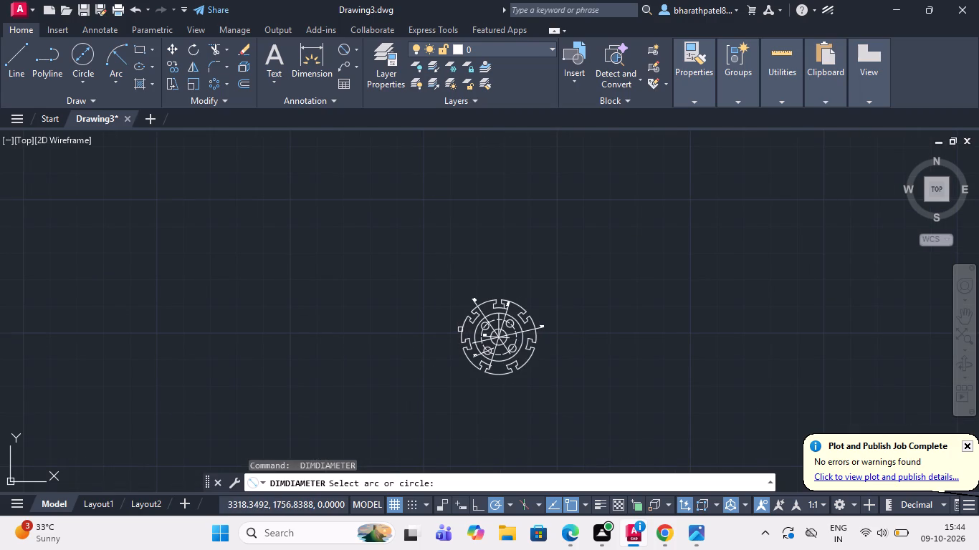
pyautogui.click(462, 333)
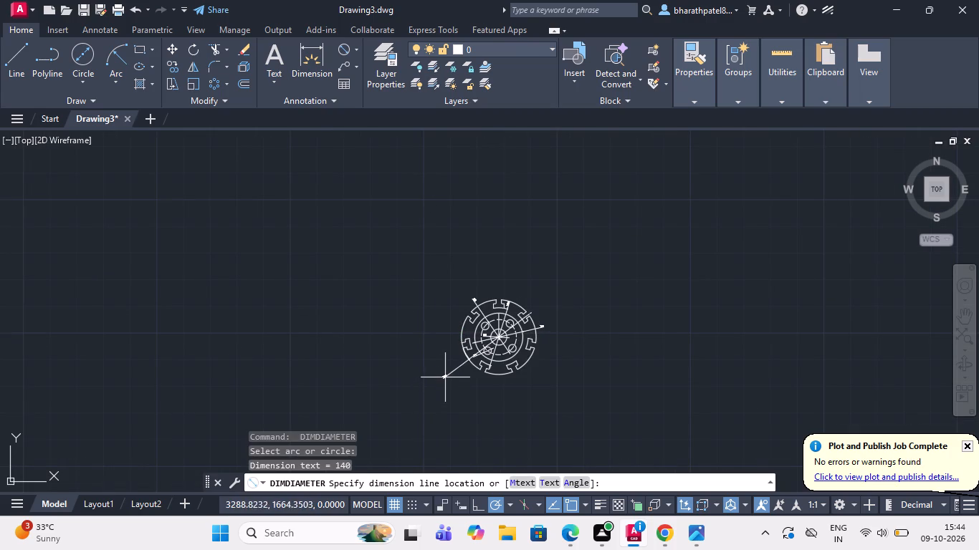
pyautogui.scroll(4, 459, 362)
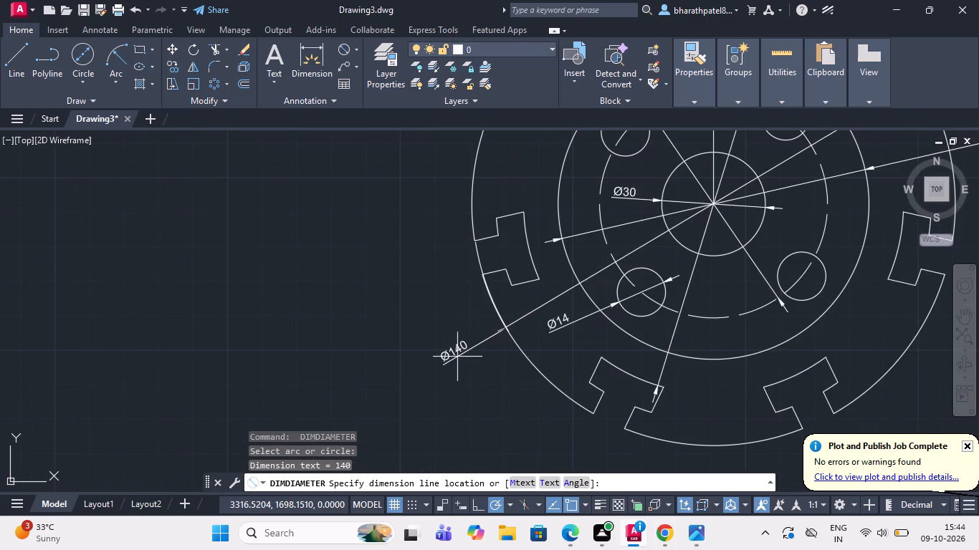
pyautogui.click(457, 357)
# Add a horizontal linear dimension across the wide part of the top T-slot, placing it above the rim.
pyautogui.scroll(-2, 457, 357)
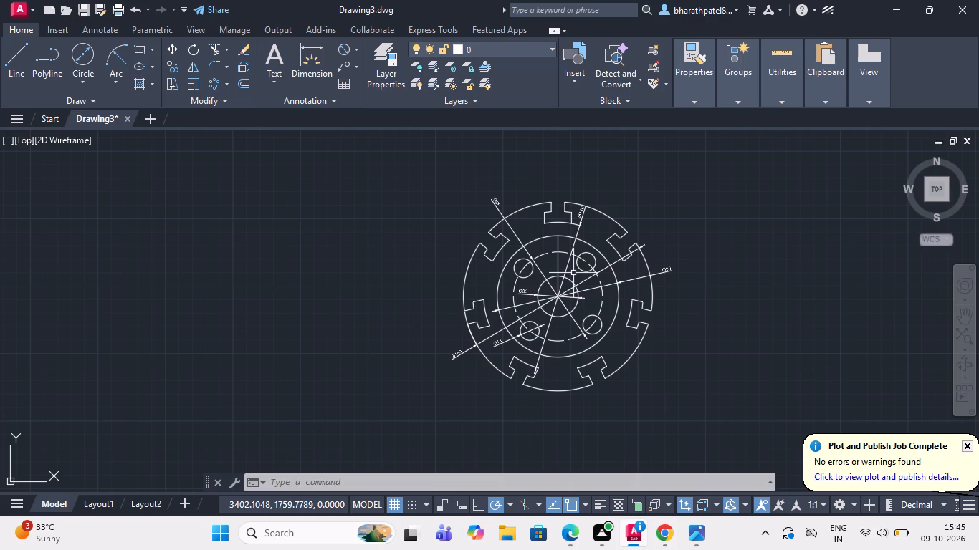
pyautogui.scroll(-2, 573, 273)
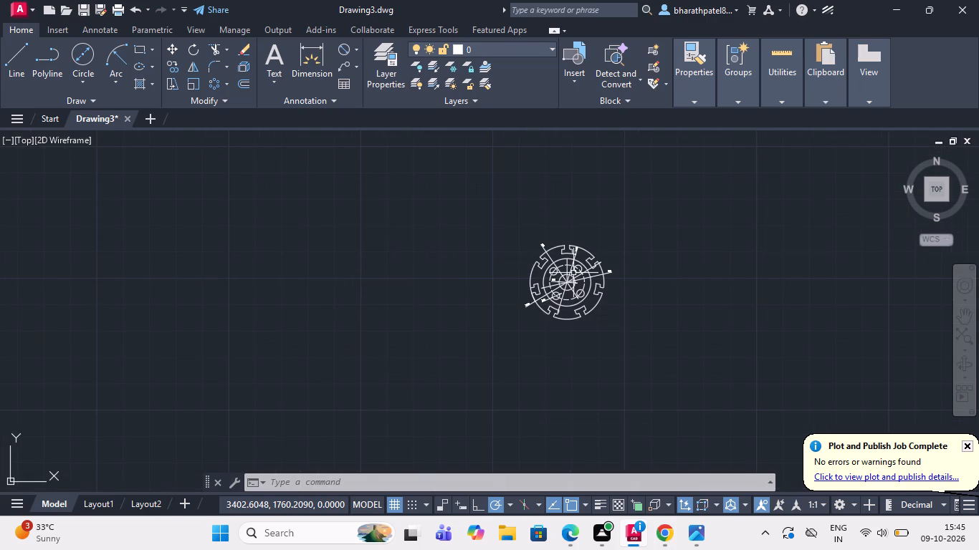
pyautogui.scroll(4, 586, 249)
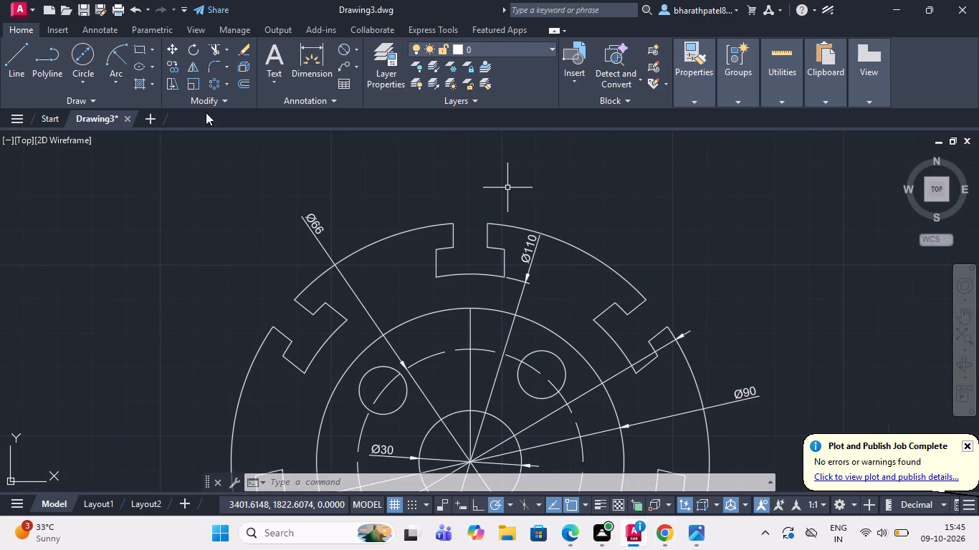
pyautogui.click(352, 49)
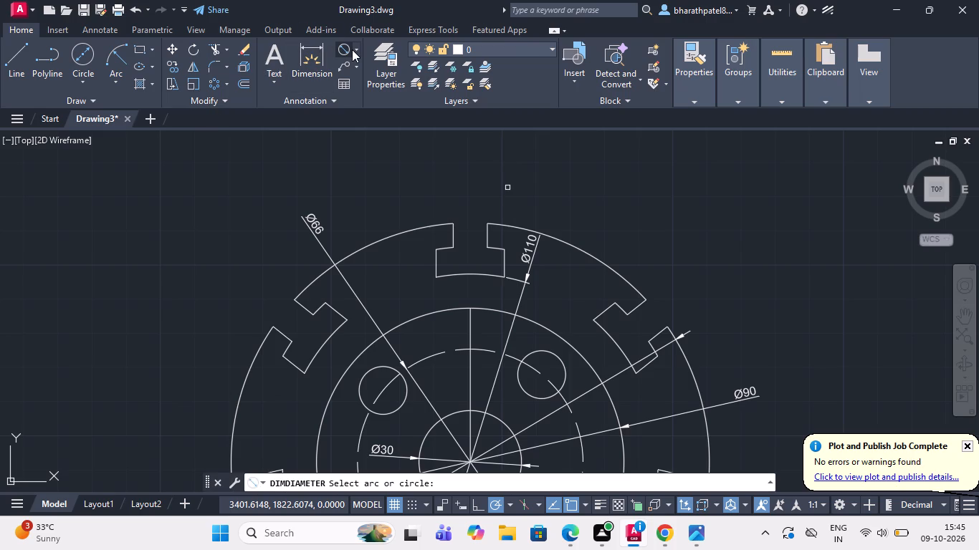
pyautogui.click(360, 49)
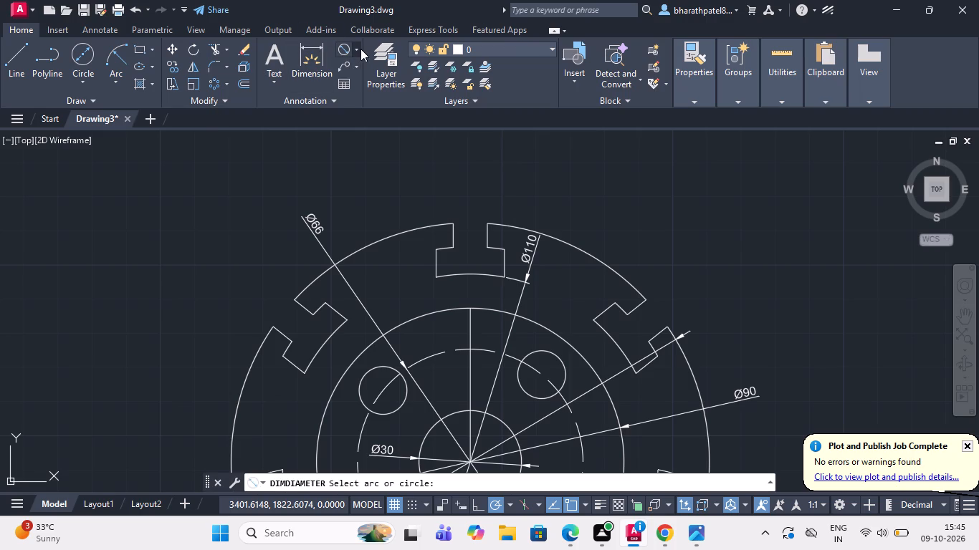
pyautogui.doubleClick(356, 60)
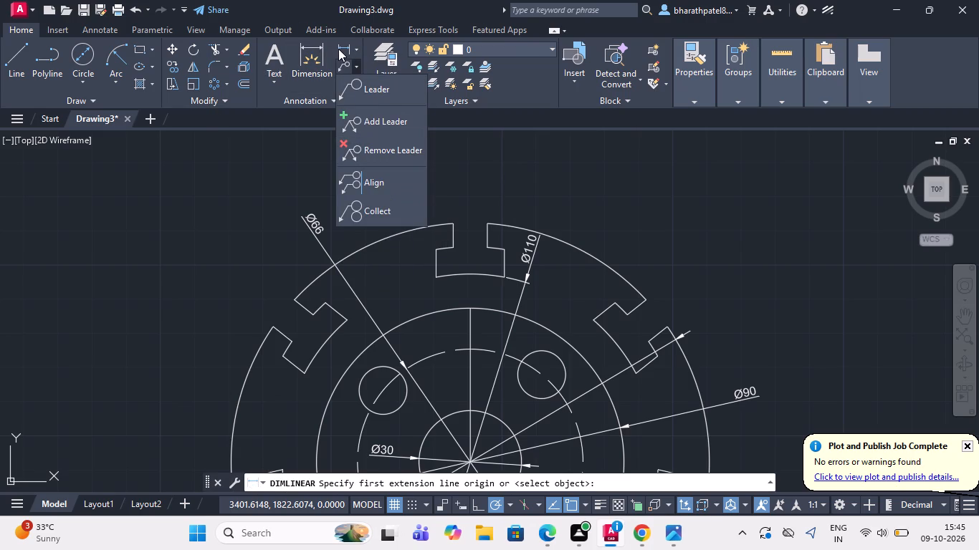
pyautogui.doubleClick(356, 46)
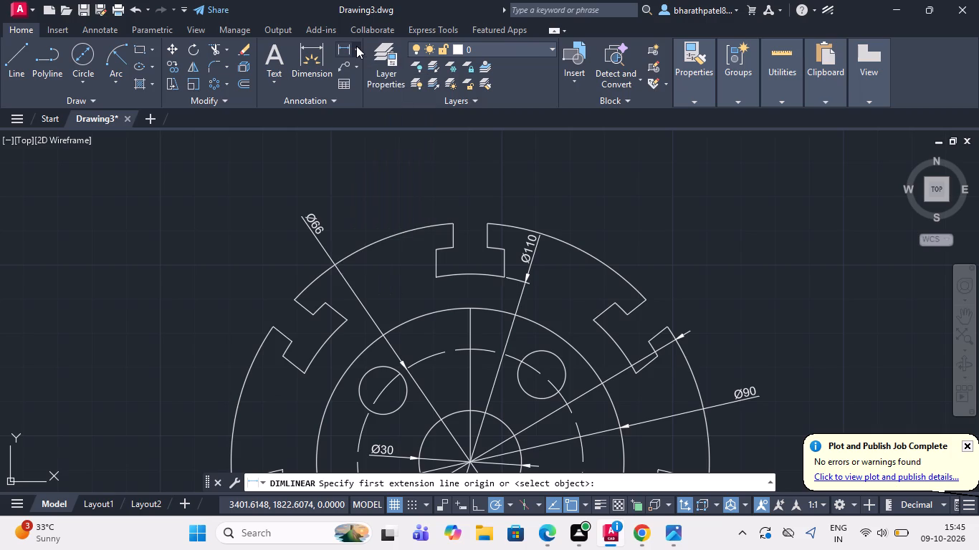
pyautogui.doubleClick(356, 46)
pyautogui.click(356, 46)
pyautogui.click(357, 72)
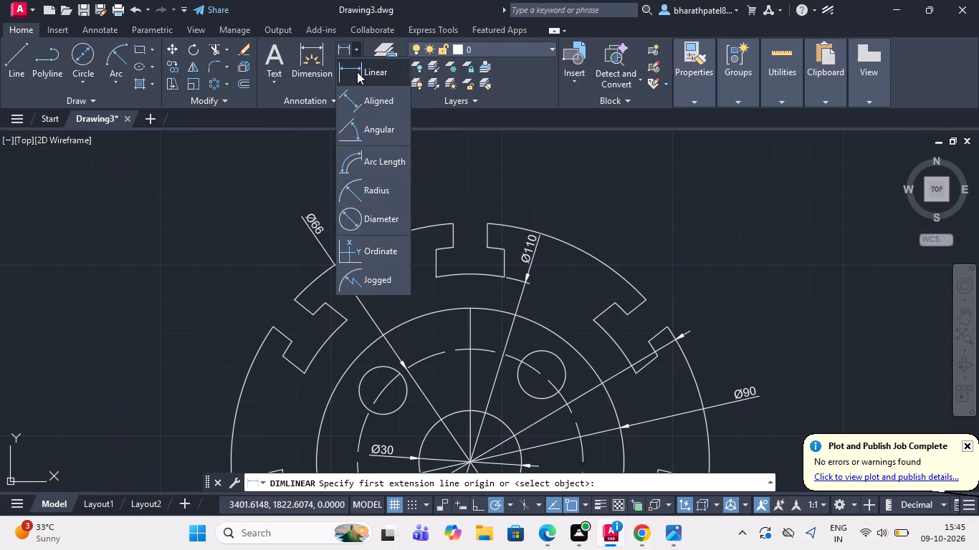
pyautogui.click(434, 252)
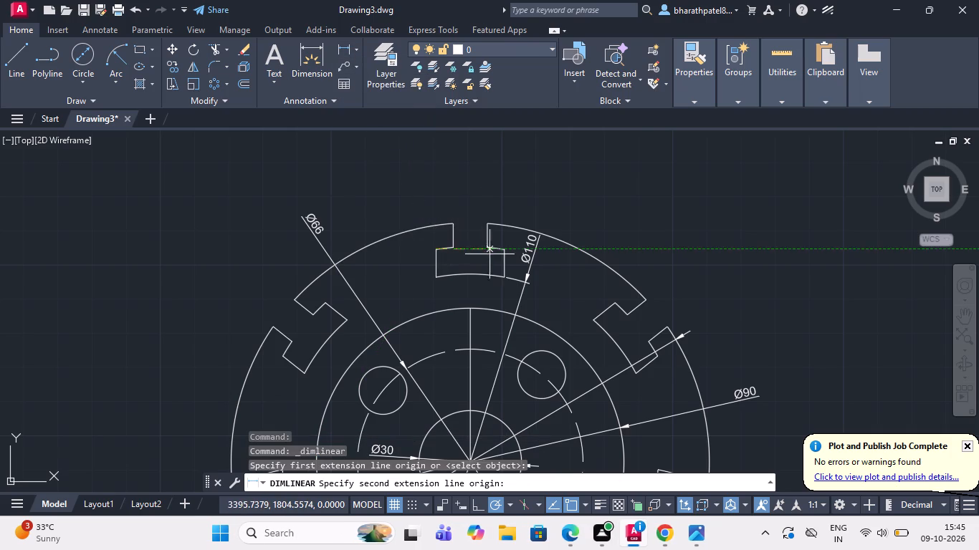
pyautogui.click(504, 250)
pyautogui.doubleClick(500, 190)
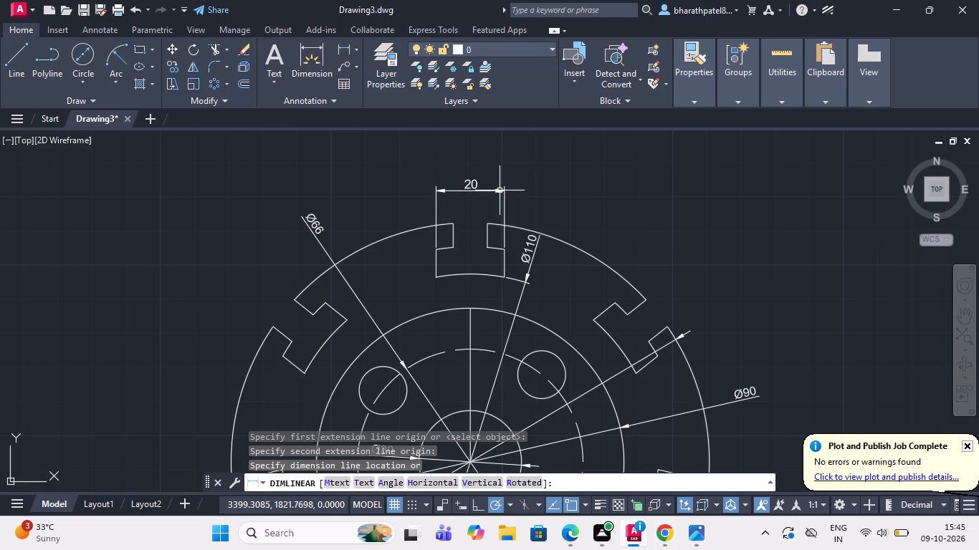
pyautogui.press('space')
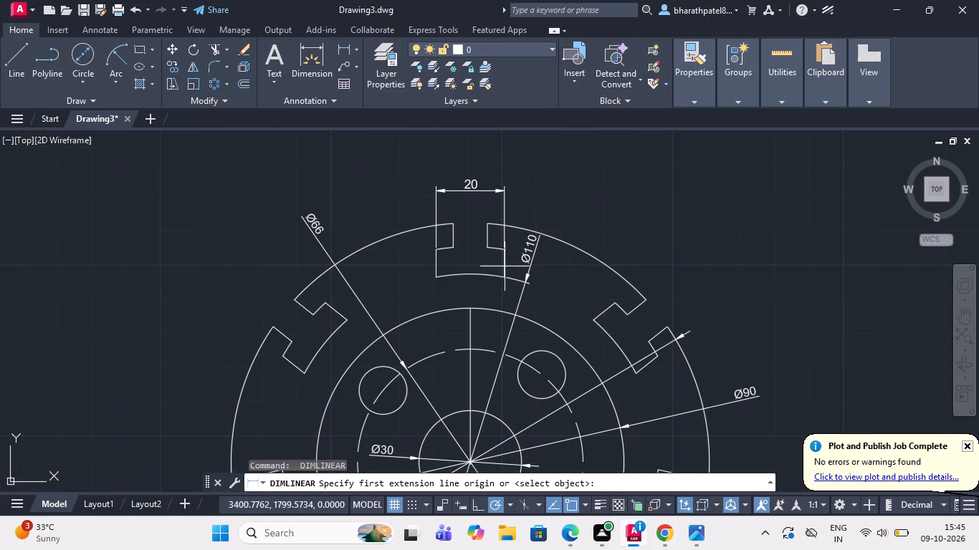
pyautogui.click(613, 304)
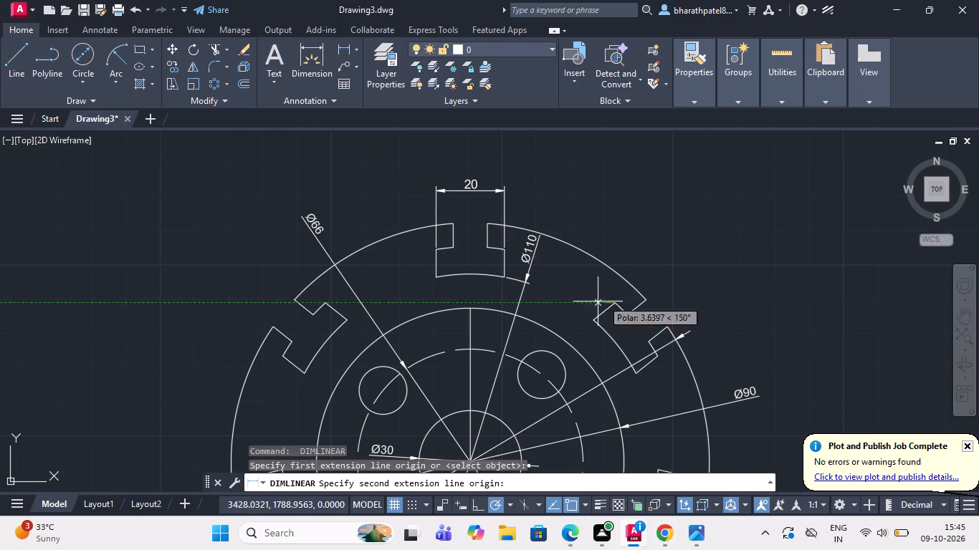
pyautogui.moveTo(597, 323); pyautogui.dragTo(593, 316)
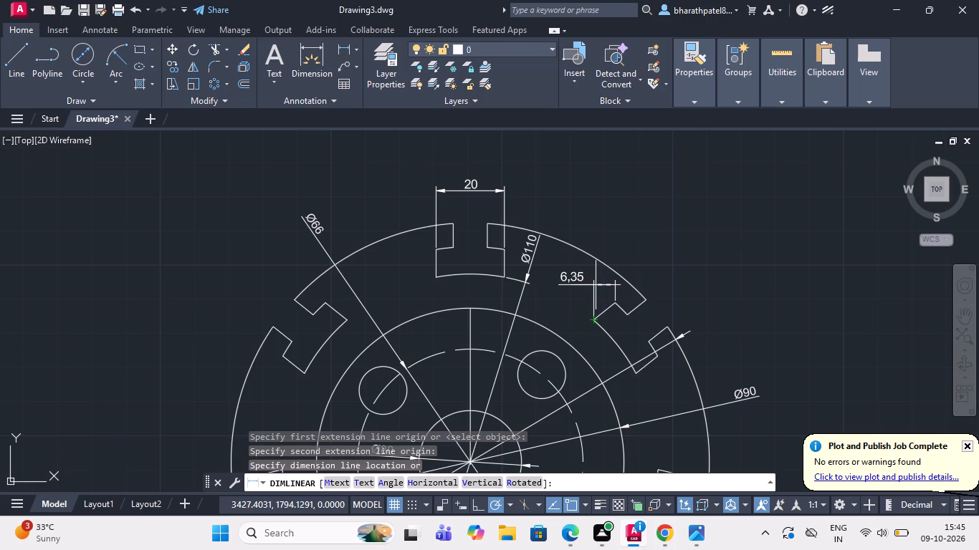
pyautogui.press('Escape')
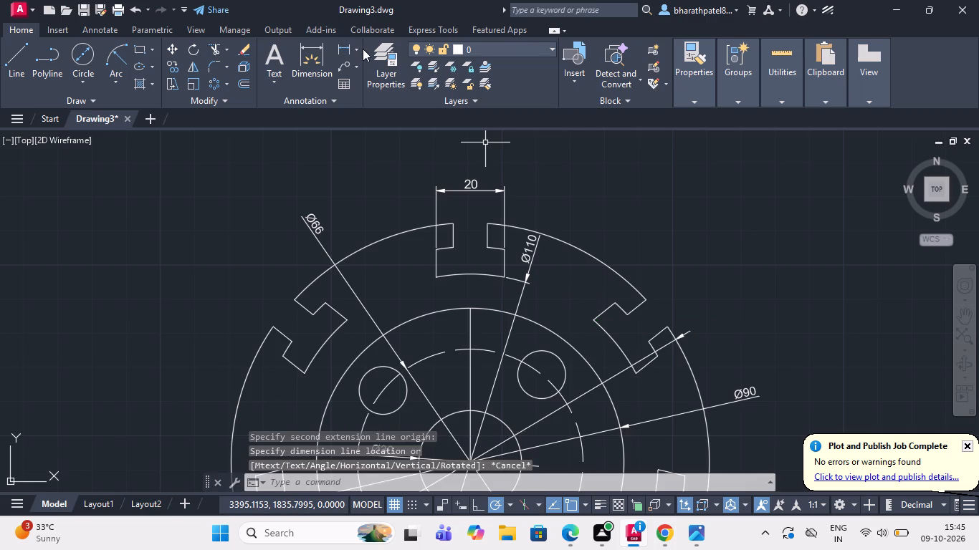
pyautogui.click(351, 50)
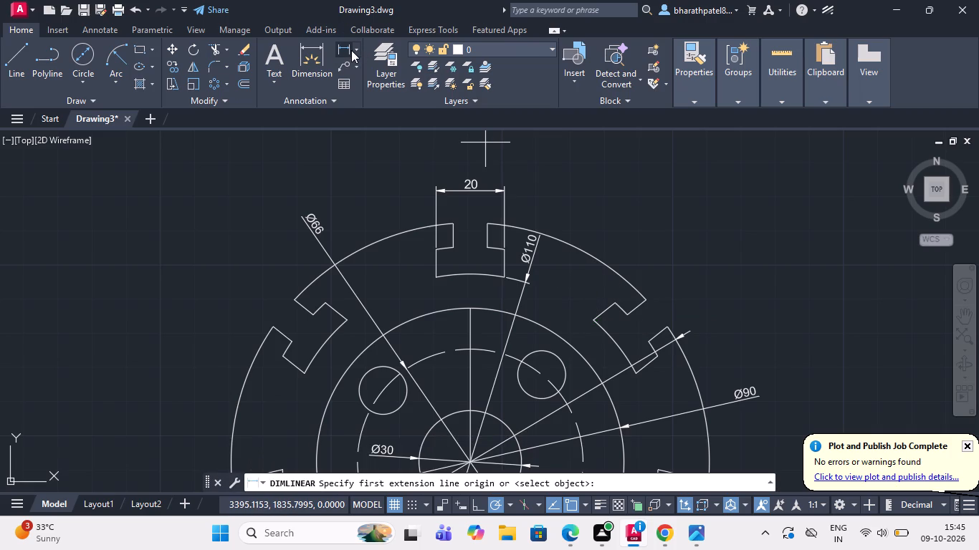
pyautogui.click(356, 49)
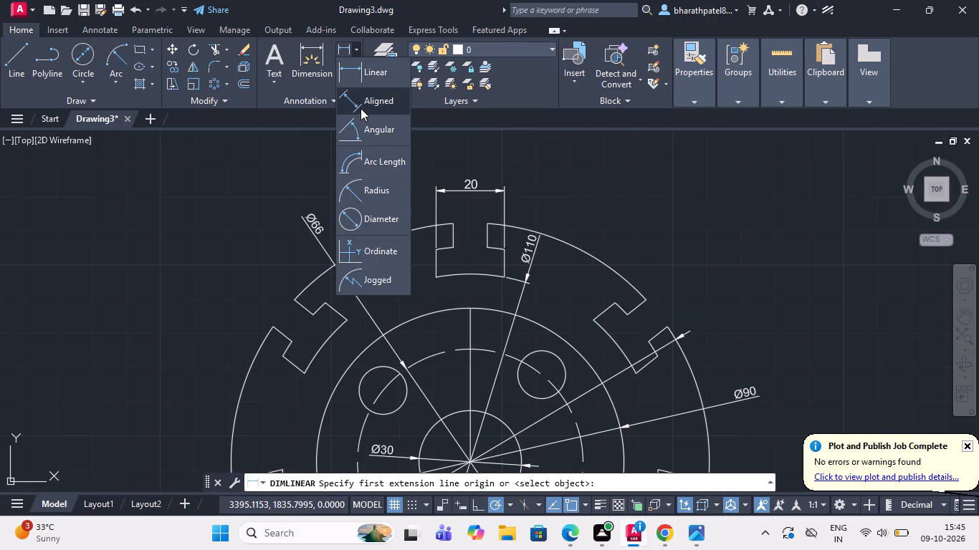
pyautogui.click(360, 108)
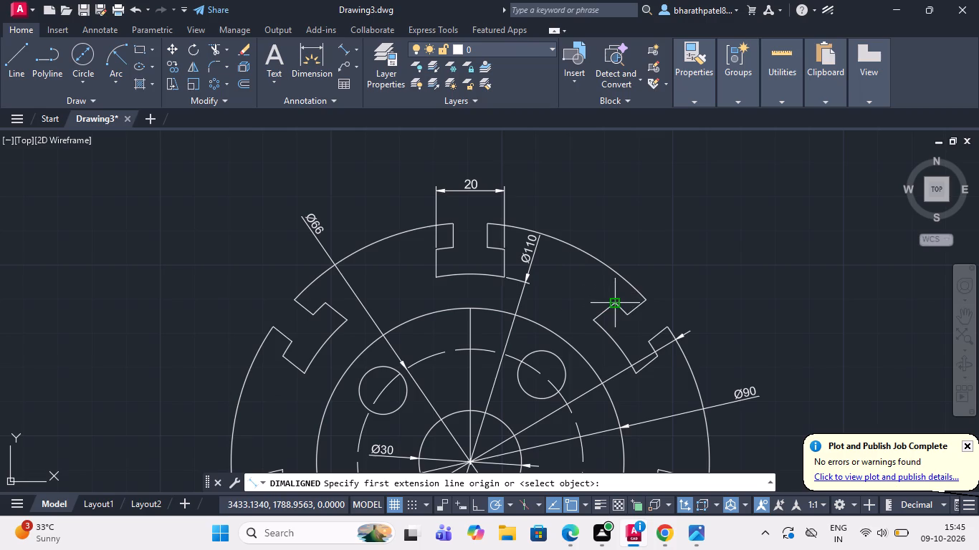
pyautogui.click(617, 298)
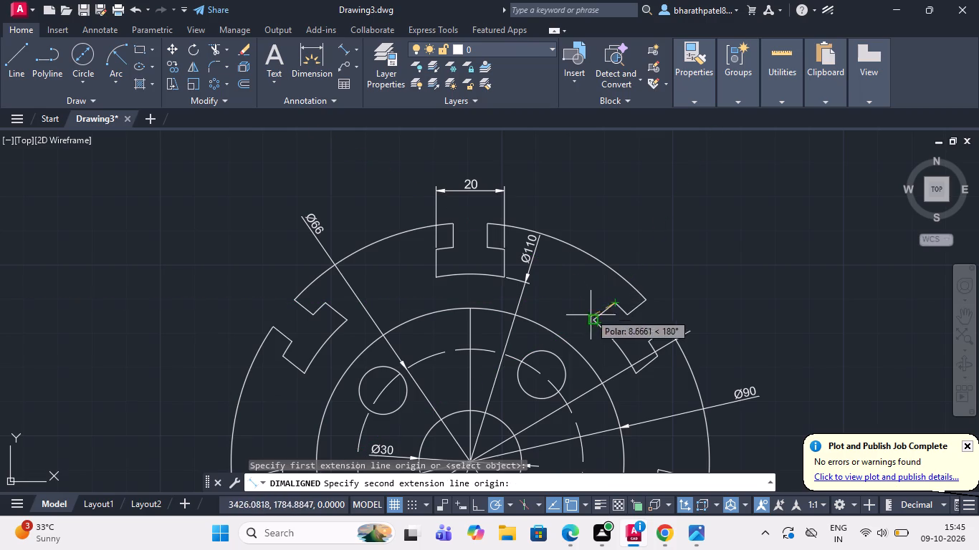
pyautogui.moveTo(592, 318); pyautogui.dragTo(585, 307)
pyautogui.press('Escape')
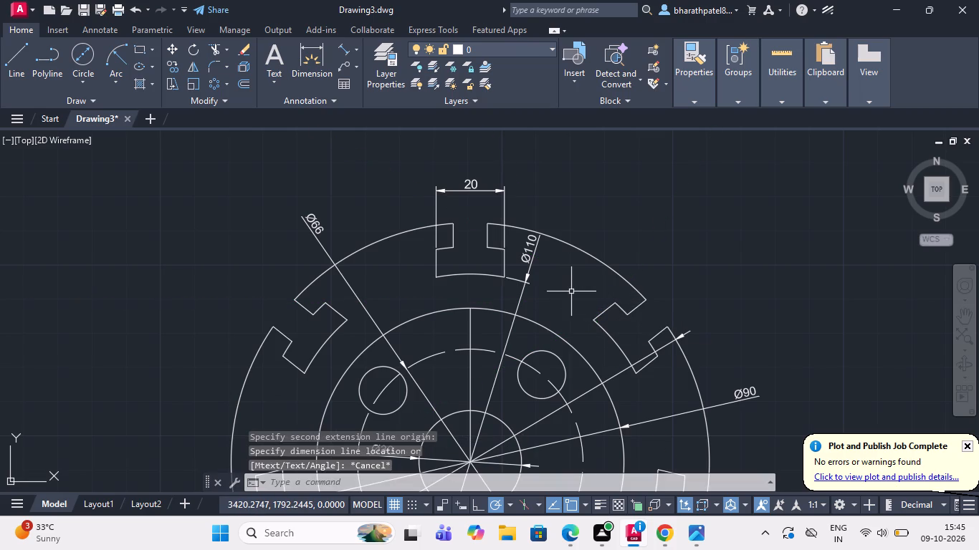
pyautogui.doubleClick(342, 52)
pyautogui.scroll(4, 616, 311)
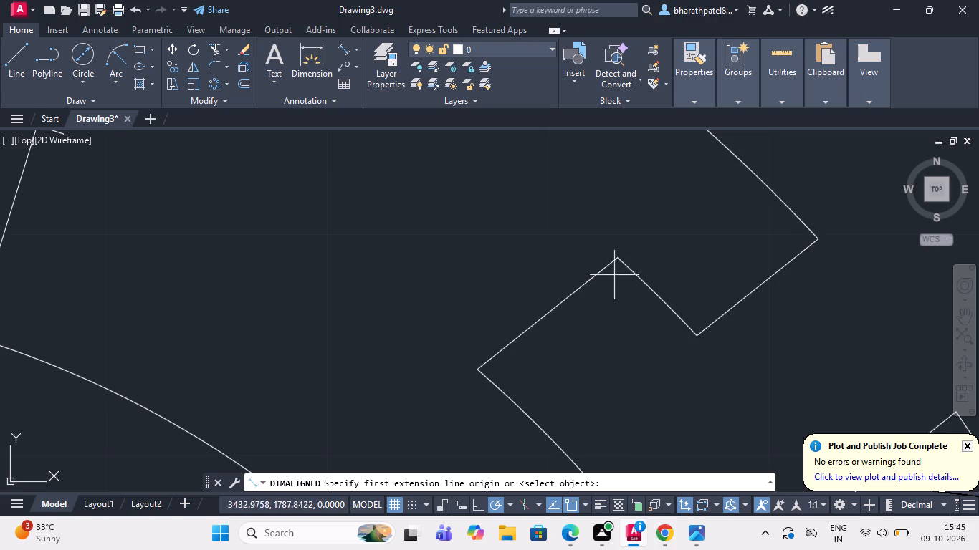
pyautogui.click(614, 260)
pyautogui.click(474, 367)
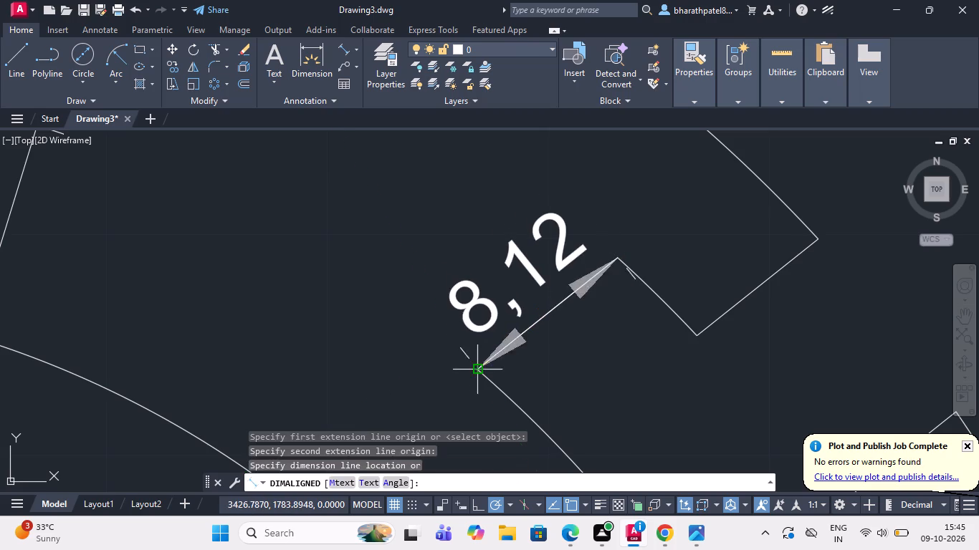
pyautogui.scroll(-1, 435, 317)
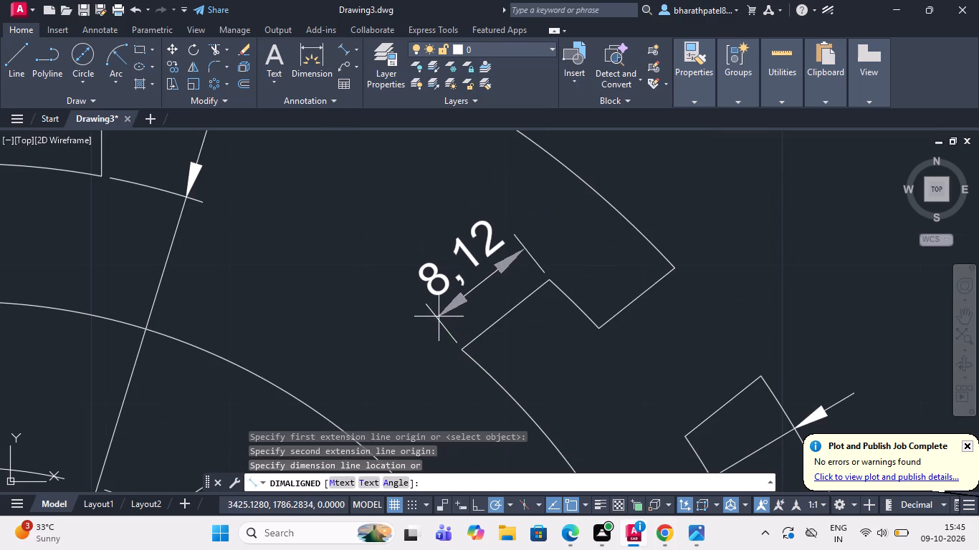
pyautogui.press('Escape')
# Draw an 8-unit line along the upper-right T-slot's side edge from its inner corner, plus a short stub segment at its end.
pyautogui.click(24, 57)
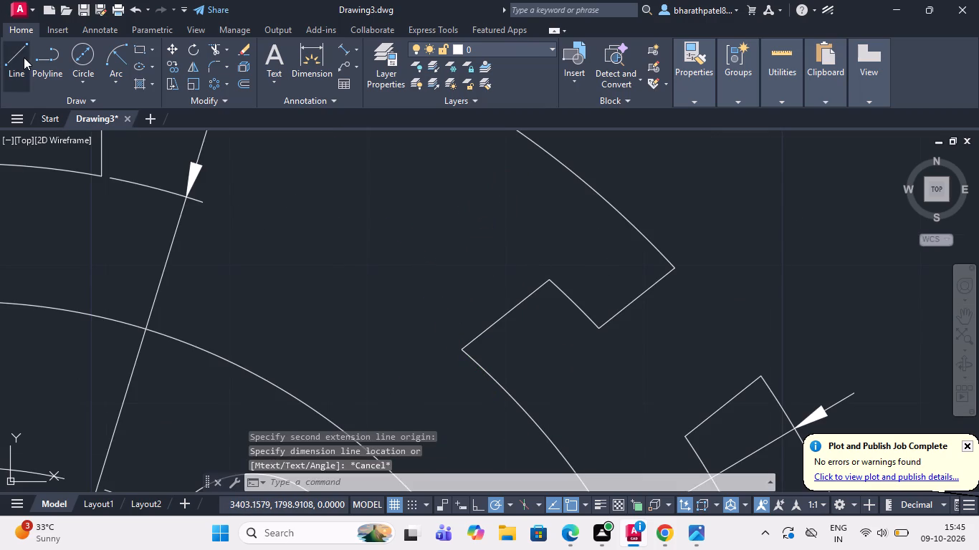
pyautogui.click(464, 353)
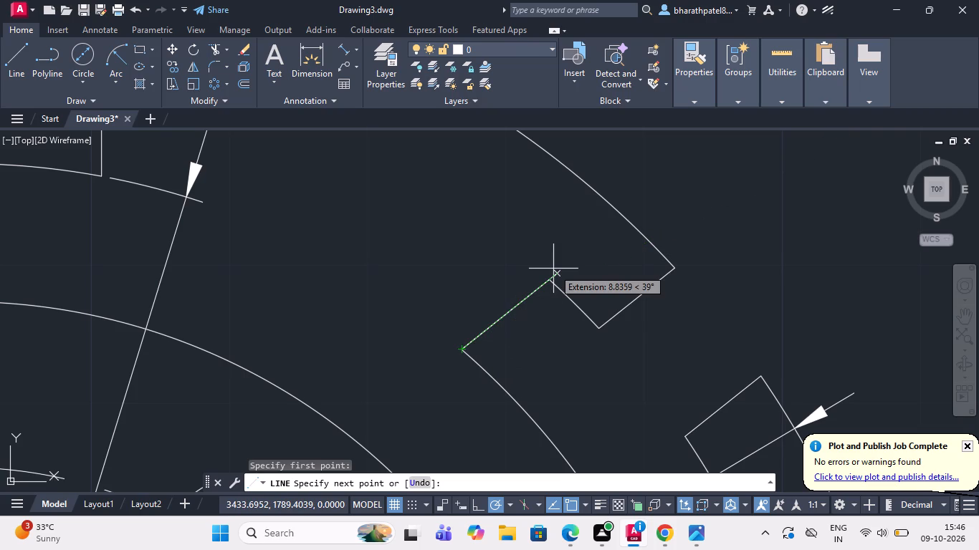
pyautogui.press('8')
pyautogui.press('Return')
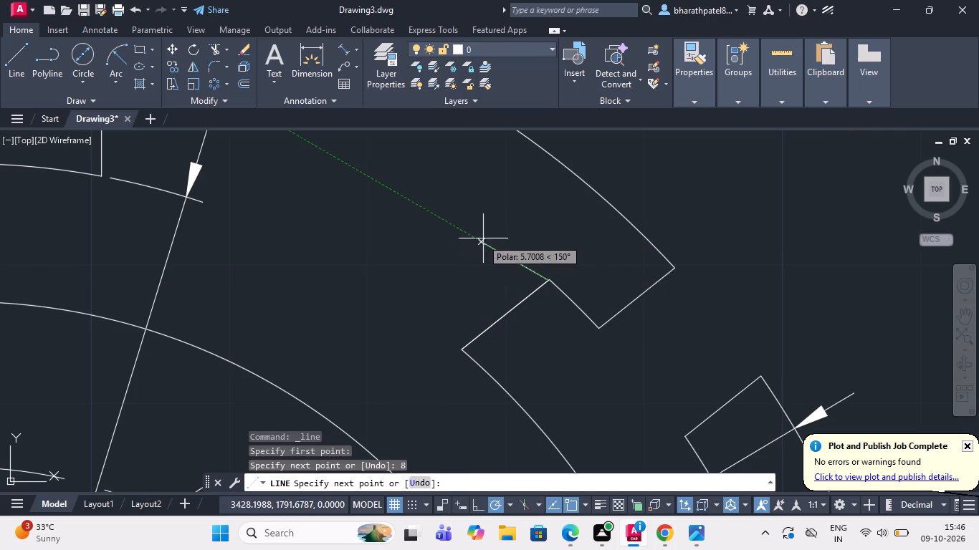
pyautogui.click(540, 265)
pyautogui.press('Escape')
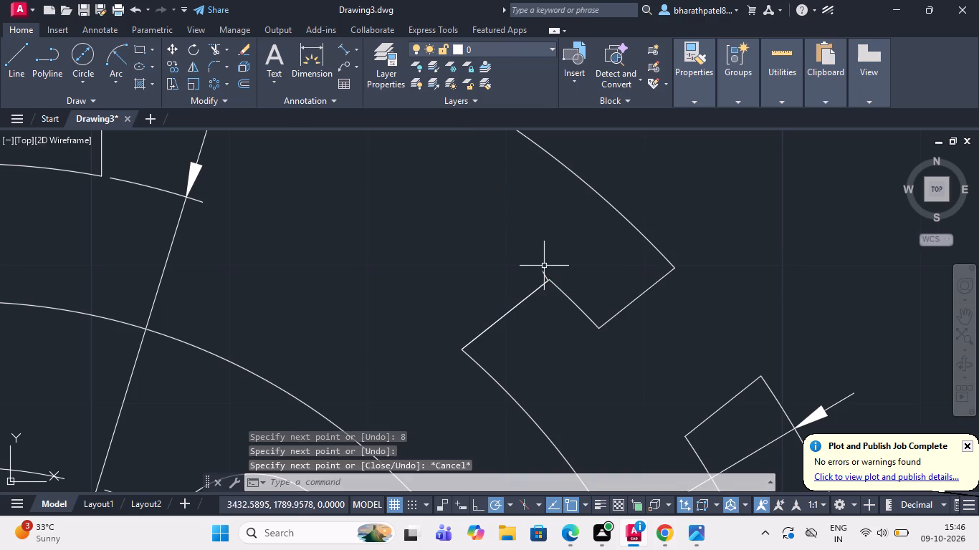
# Add an aligned dimension from the short stub to the inner corner of the upper-right T-slot, placed beside the slot's side edge.
pyautogui.scroll(1, 552, 253)
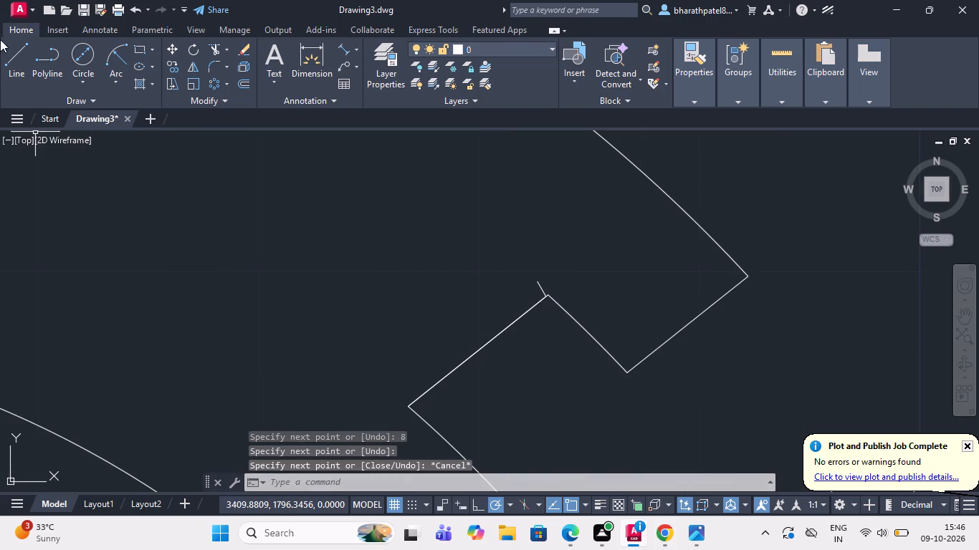
pyautogui.click(338, 49)
pyautogui.click(543, 292)
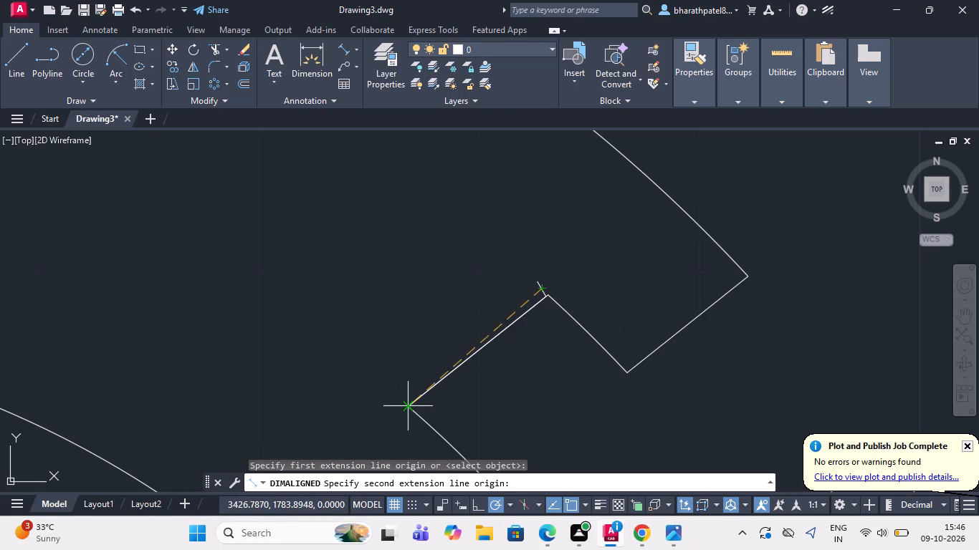
pyautogui.moveTo(407, 406); pyautogui.dragTo(390, 389)
pyautogui.click(394, 386)
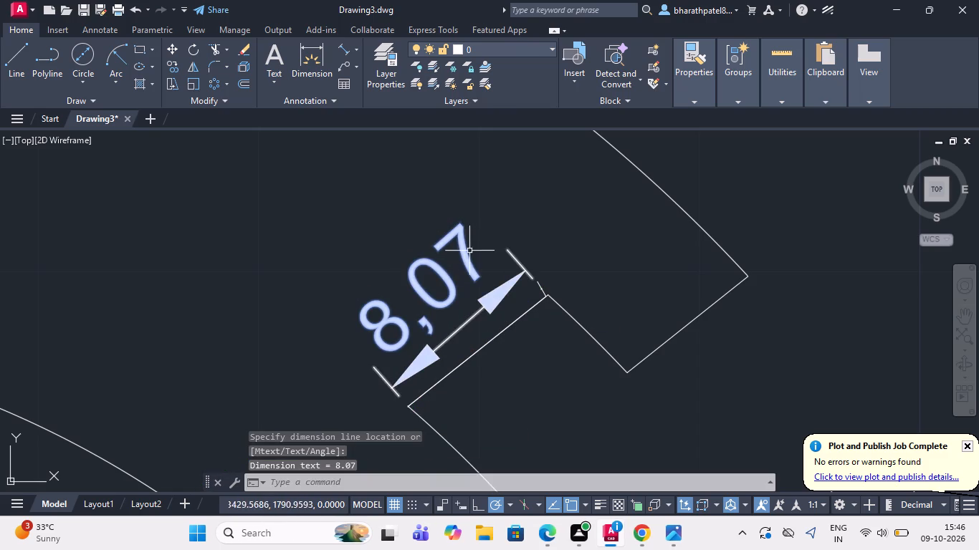
# Trim away the short stub segment at the outer end of the upper-right T-slot's dimensioned side edge.
pyautogui.click(220, 47)
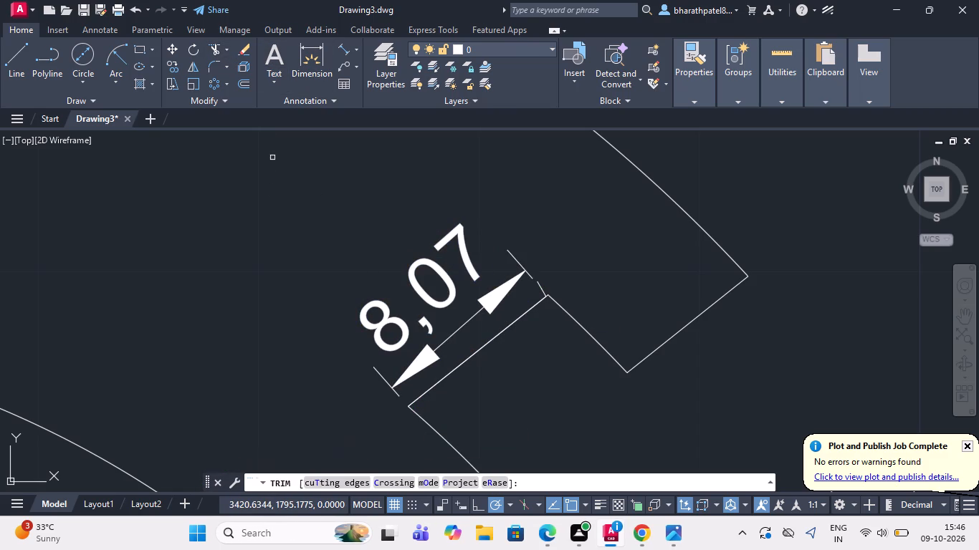
pyautogui.click(538, 284)
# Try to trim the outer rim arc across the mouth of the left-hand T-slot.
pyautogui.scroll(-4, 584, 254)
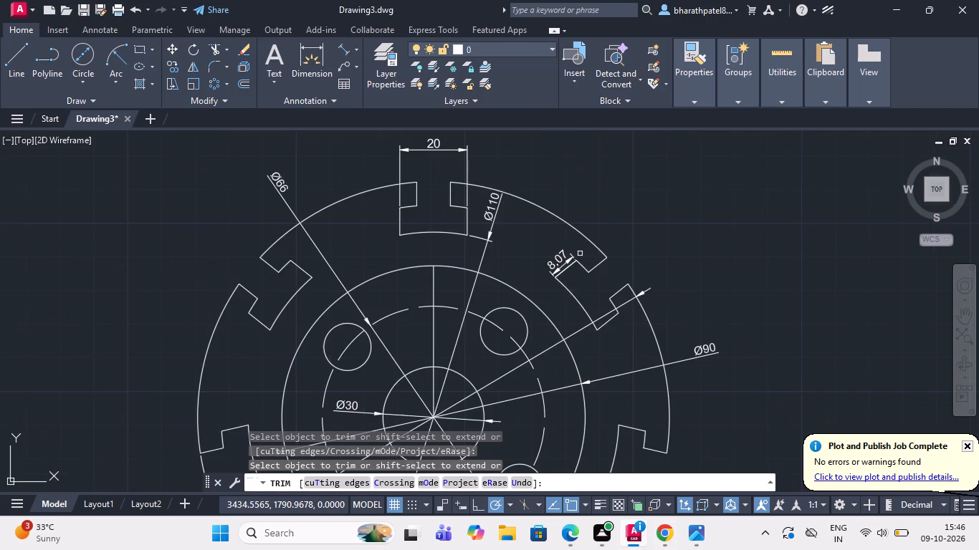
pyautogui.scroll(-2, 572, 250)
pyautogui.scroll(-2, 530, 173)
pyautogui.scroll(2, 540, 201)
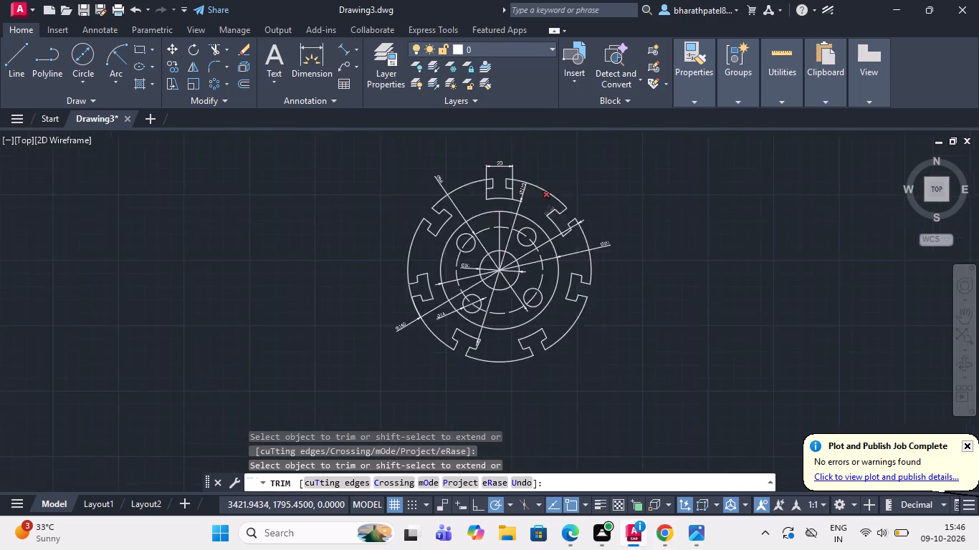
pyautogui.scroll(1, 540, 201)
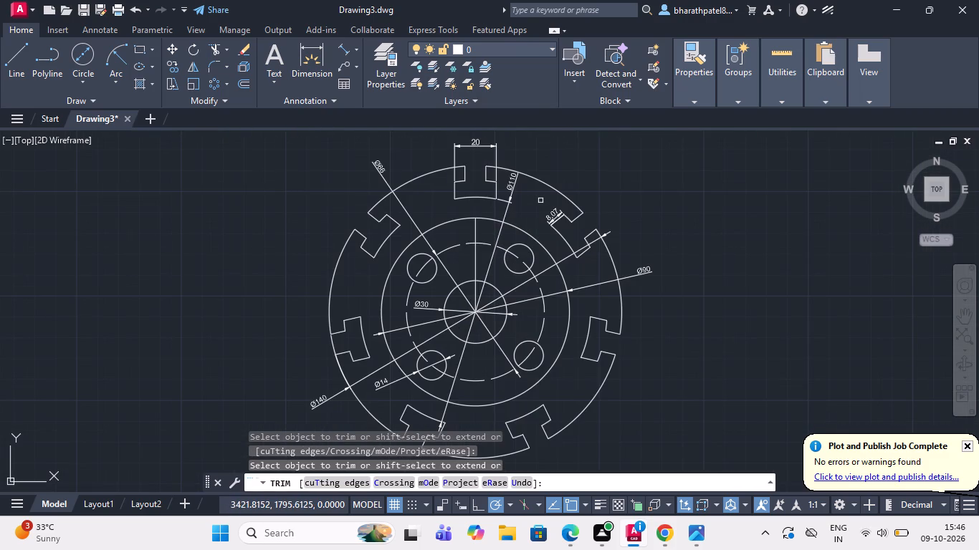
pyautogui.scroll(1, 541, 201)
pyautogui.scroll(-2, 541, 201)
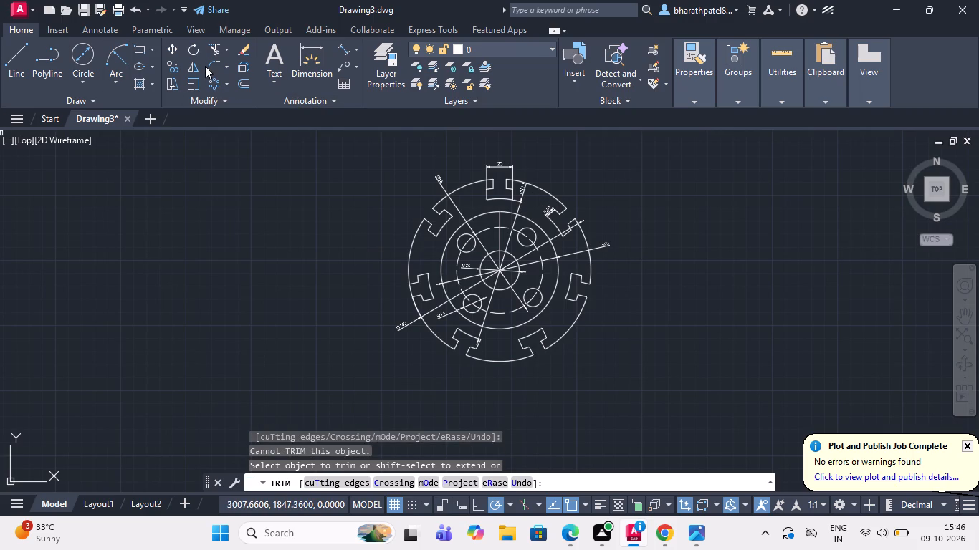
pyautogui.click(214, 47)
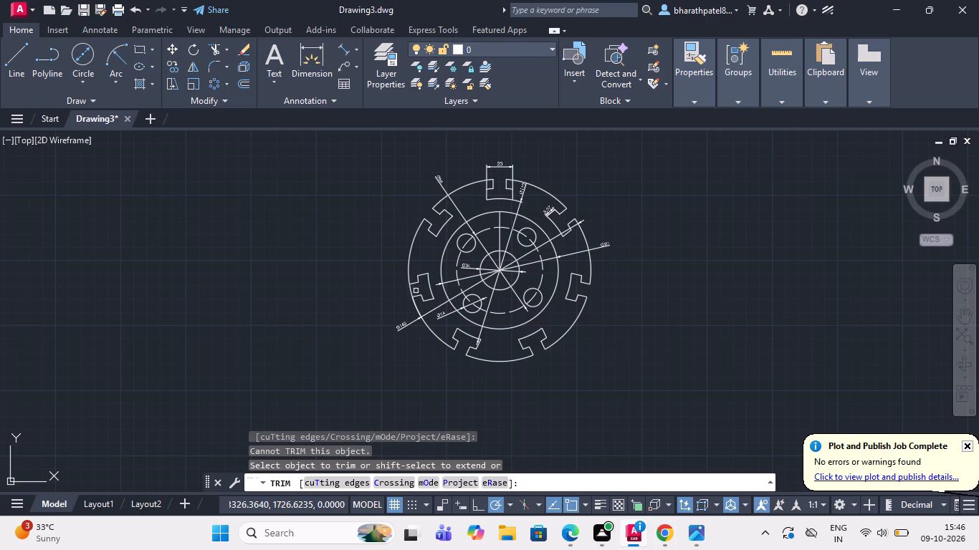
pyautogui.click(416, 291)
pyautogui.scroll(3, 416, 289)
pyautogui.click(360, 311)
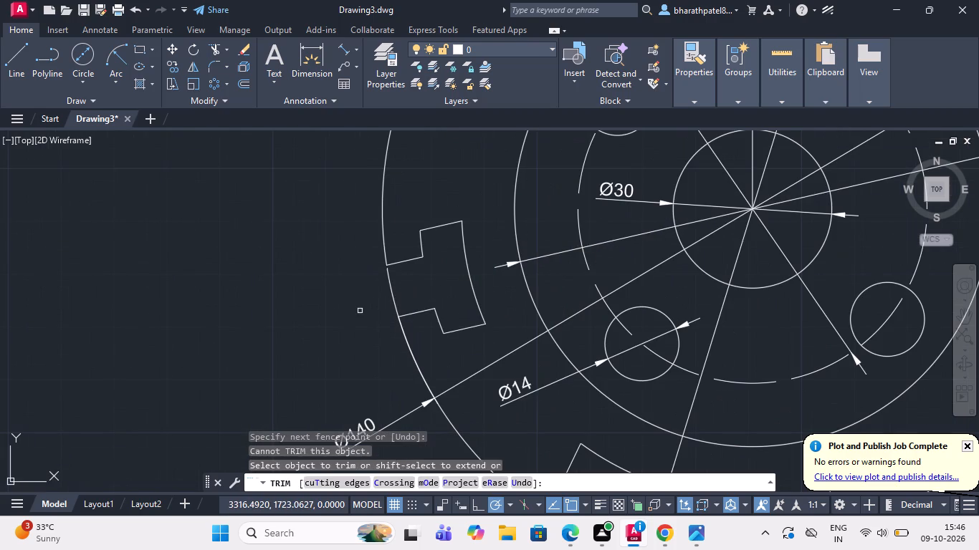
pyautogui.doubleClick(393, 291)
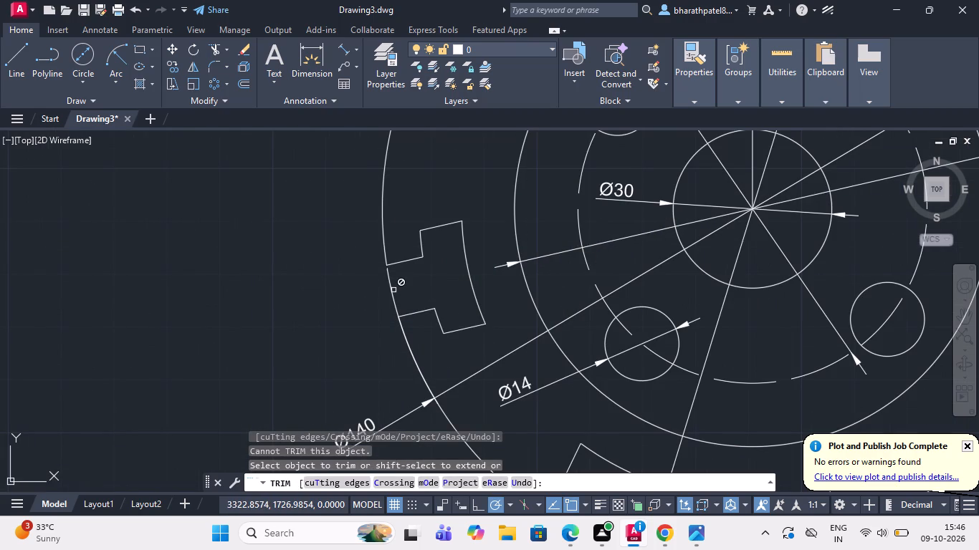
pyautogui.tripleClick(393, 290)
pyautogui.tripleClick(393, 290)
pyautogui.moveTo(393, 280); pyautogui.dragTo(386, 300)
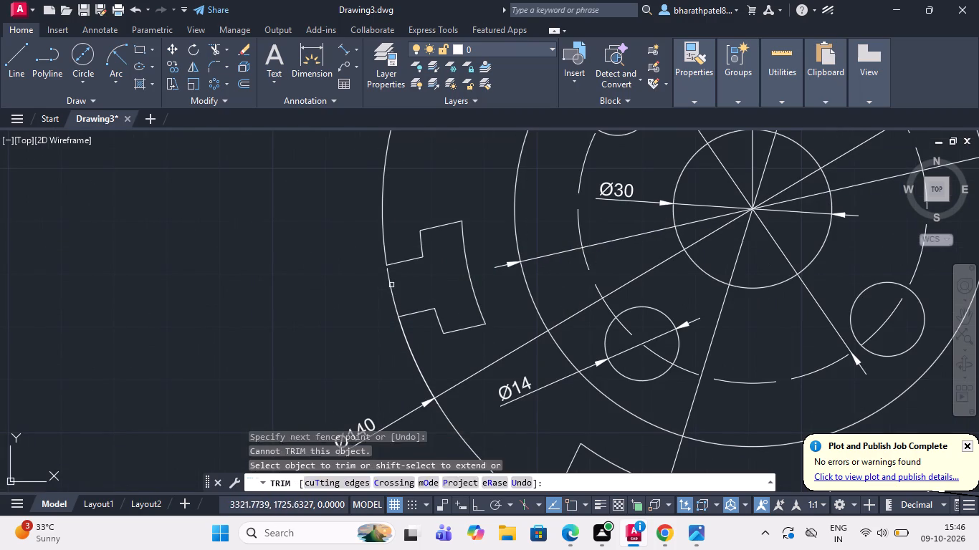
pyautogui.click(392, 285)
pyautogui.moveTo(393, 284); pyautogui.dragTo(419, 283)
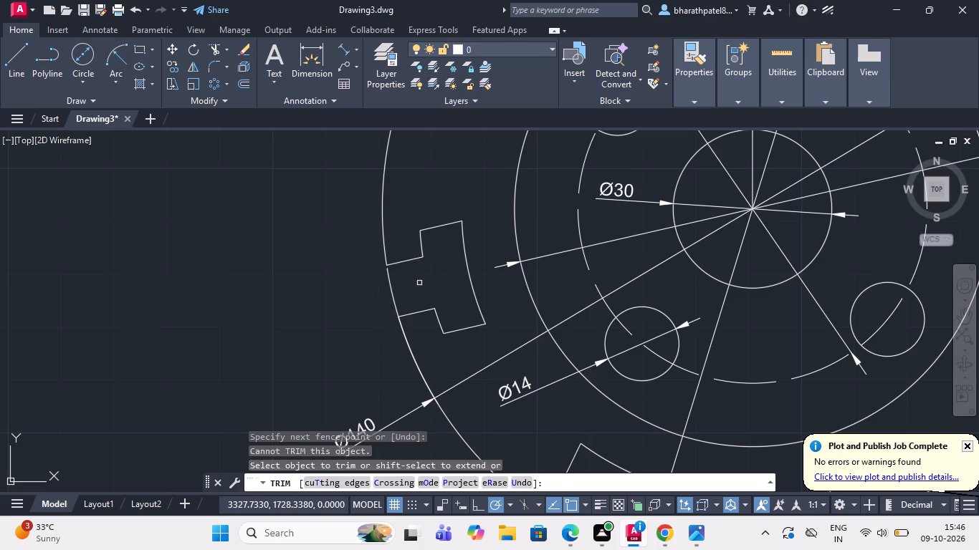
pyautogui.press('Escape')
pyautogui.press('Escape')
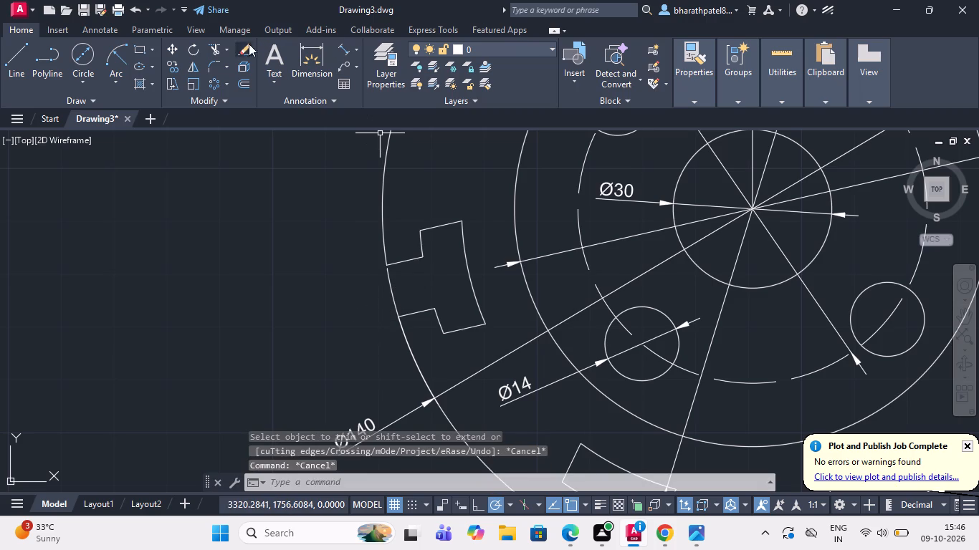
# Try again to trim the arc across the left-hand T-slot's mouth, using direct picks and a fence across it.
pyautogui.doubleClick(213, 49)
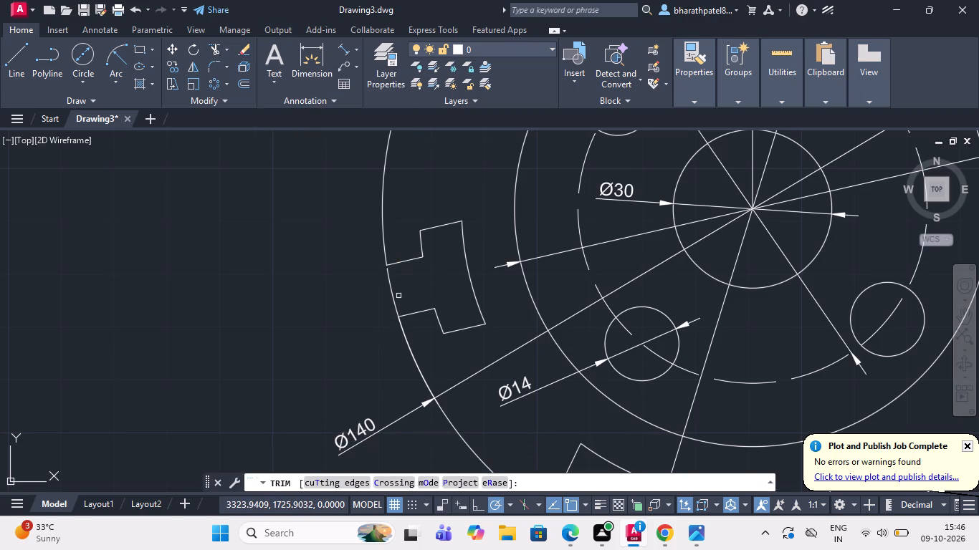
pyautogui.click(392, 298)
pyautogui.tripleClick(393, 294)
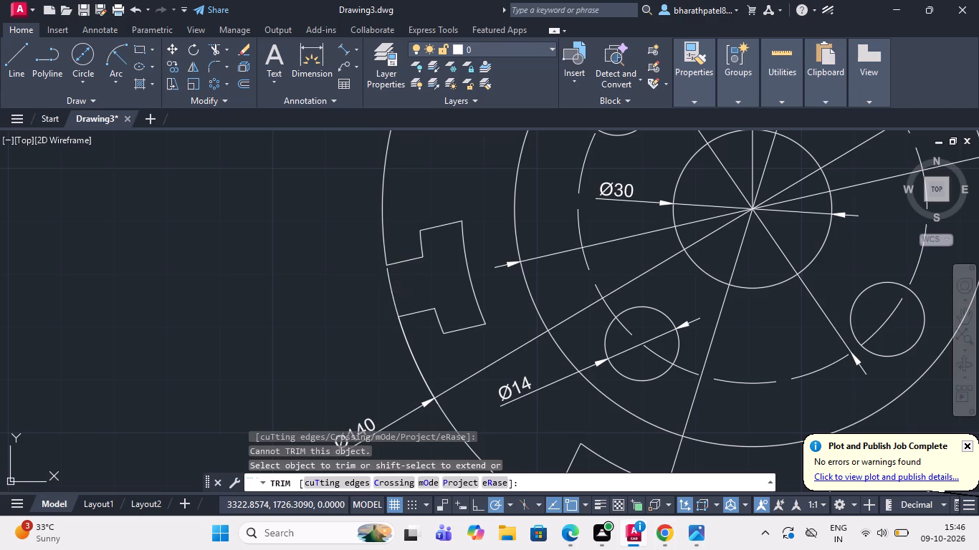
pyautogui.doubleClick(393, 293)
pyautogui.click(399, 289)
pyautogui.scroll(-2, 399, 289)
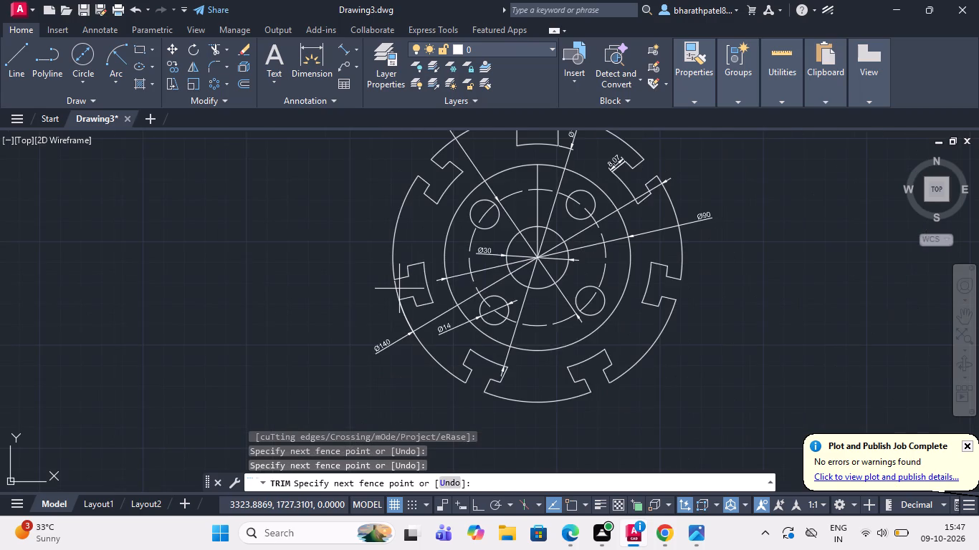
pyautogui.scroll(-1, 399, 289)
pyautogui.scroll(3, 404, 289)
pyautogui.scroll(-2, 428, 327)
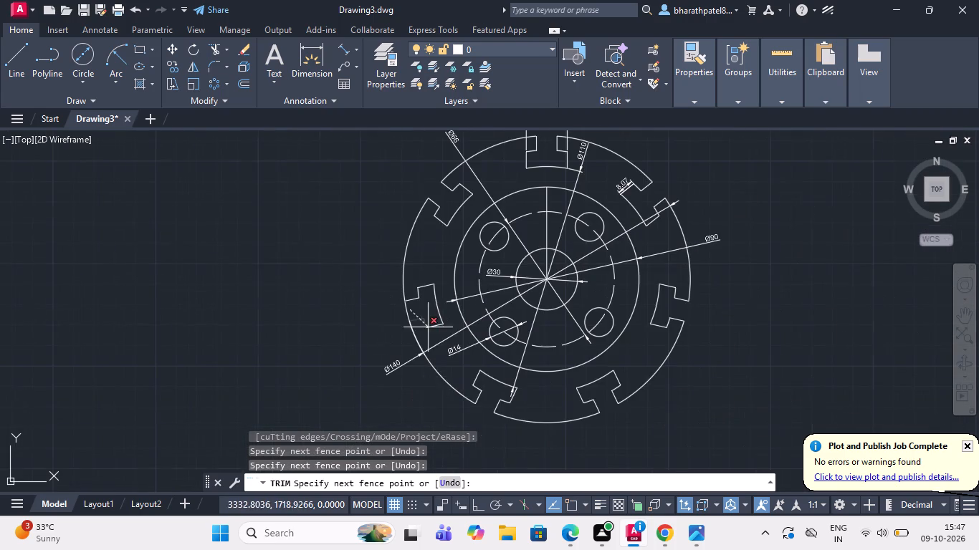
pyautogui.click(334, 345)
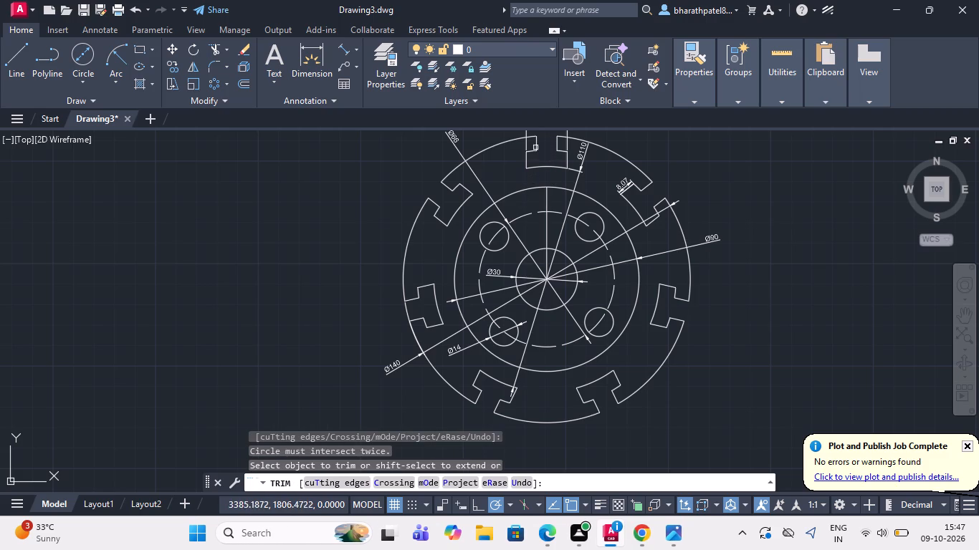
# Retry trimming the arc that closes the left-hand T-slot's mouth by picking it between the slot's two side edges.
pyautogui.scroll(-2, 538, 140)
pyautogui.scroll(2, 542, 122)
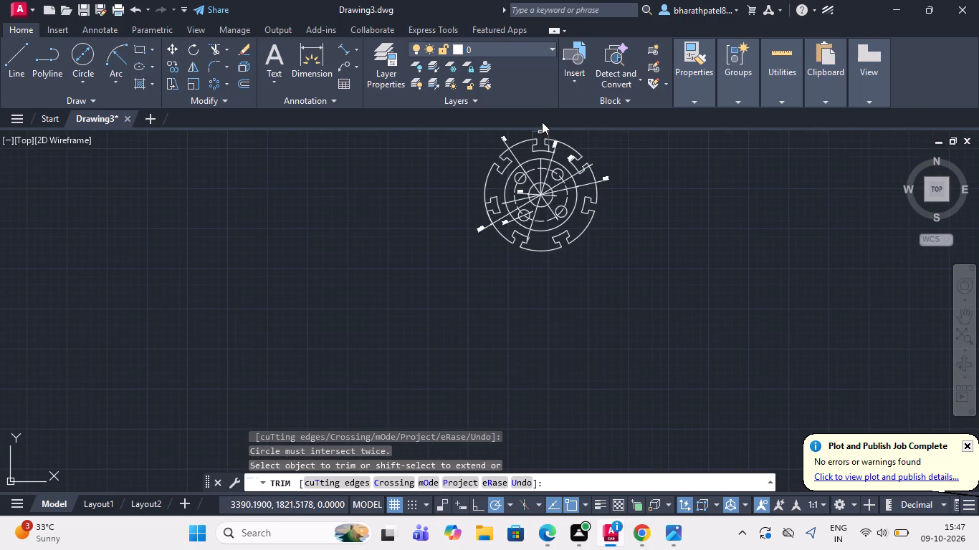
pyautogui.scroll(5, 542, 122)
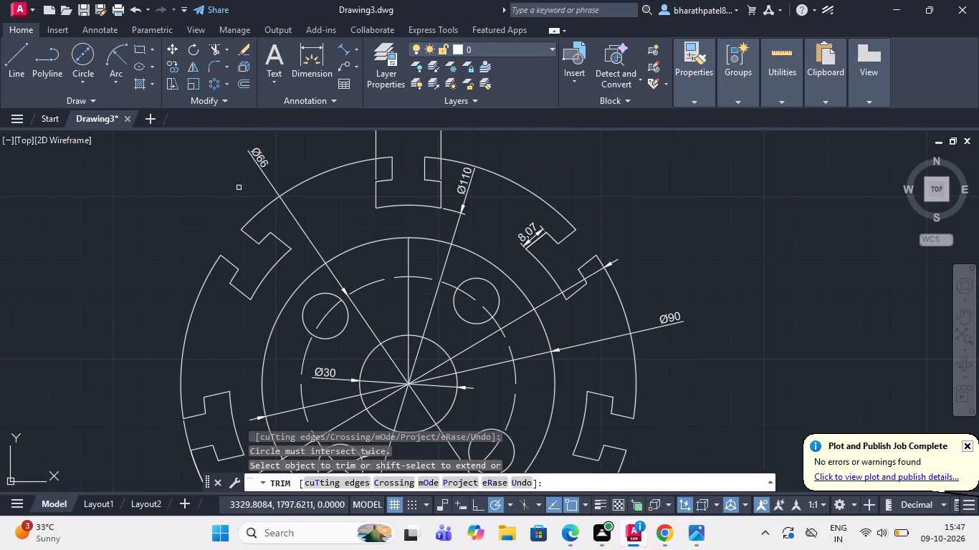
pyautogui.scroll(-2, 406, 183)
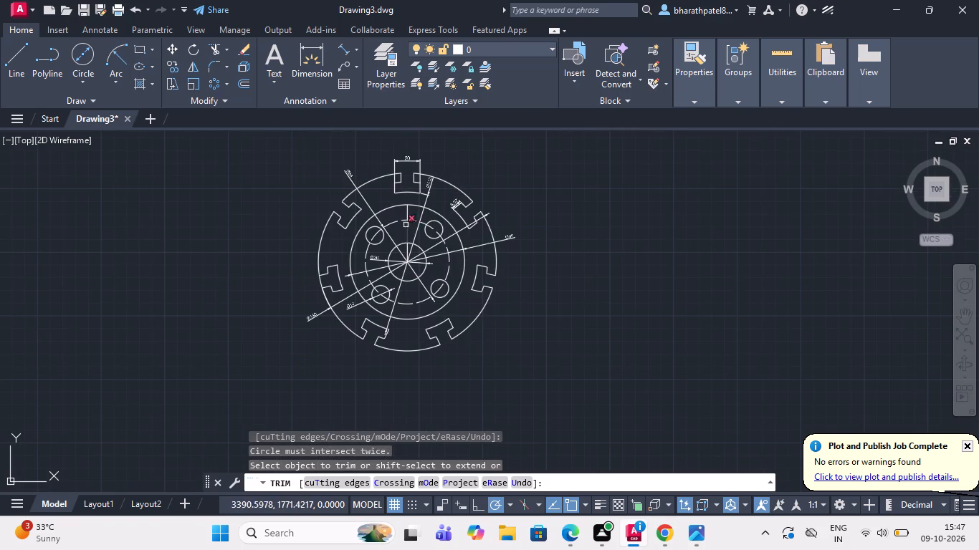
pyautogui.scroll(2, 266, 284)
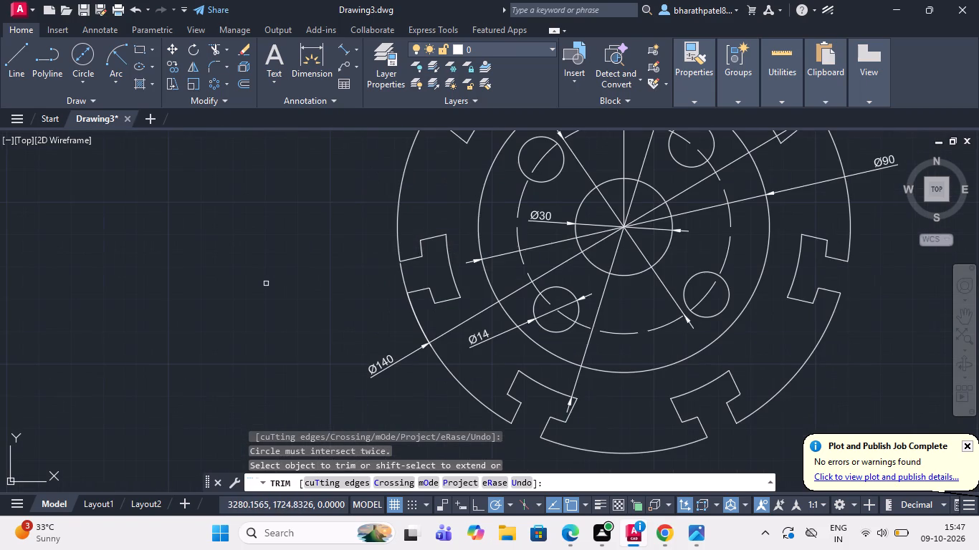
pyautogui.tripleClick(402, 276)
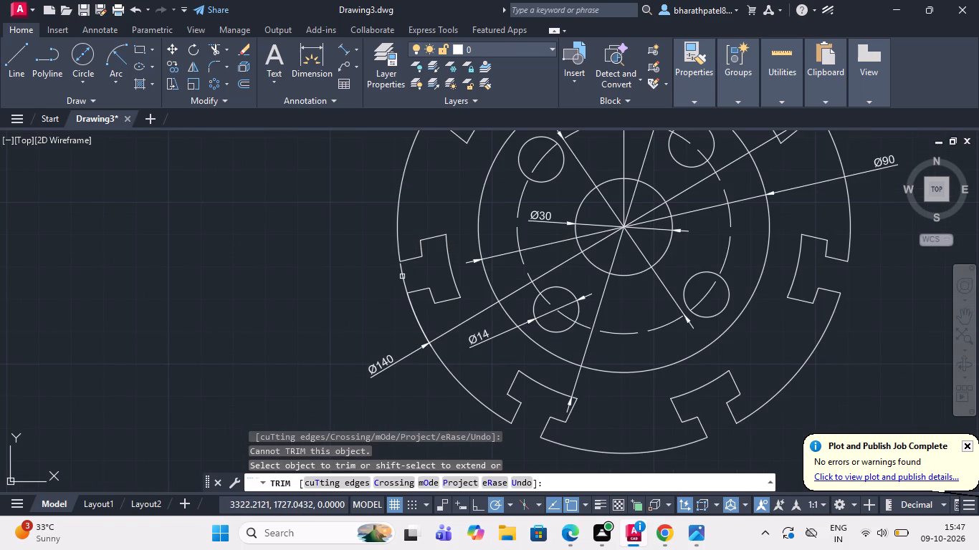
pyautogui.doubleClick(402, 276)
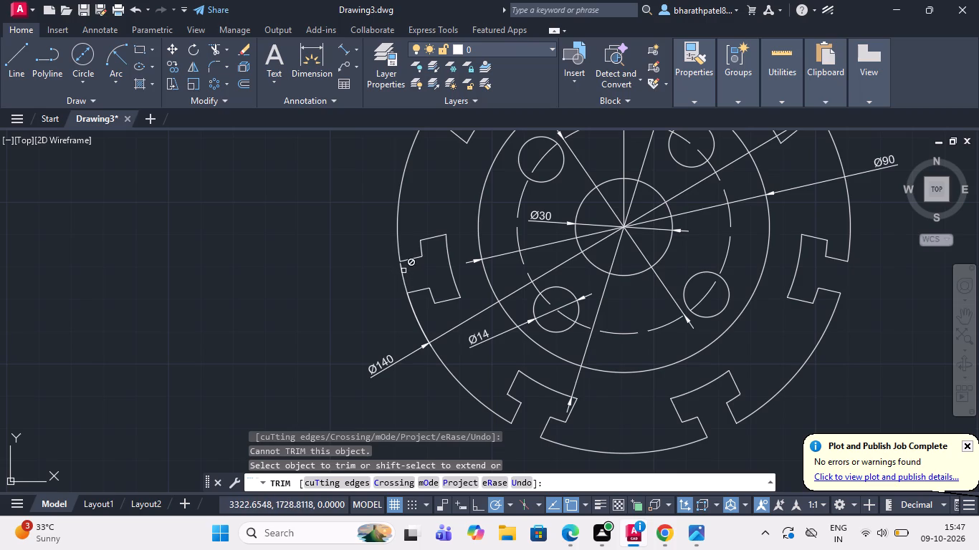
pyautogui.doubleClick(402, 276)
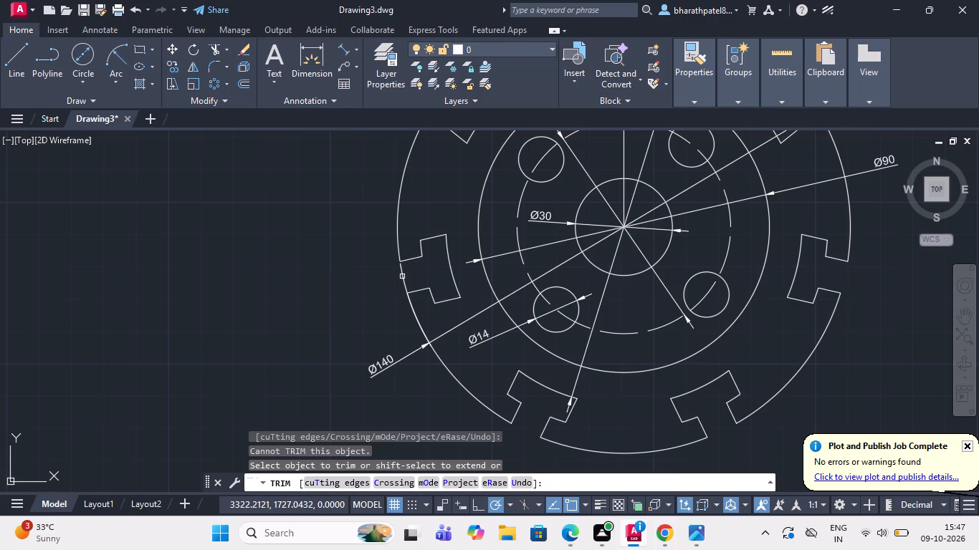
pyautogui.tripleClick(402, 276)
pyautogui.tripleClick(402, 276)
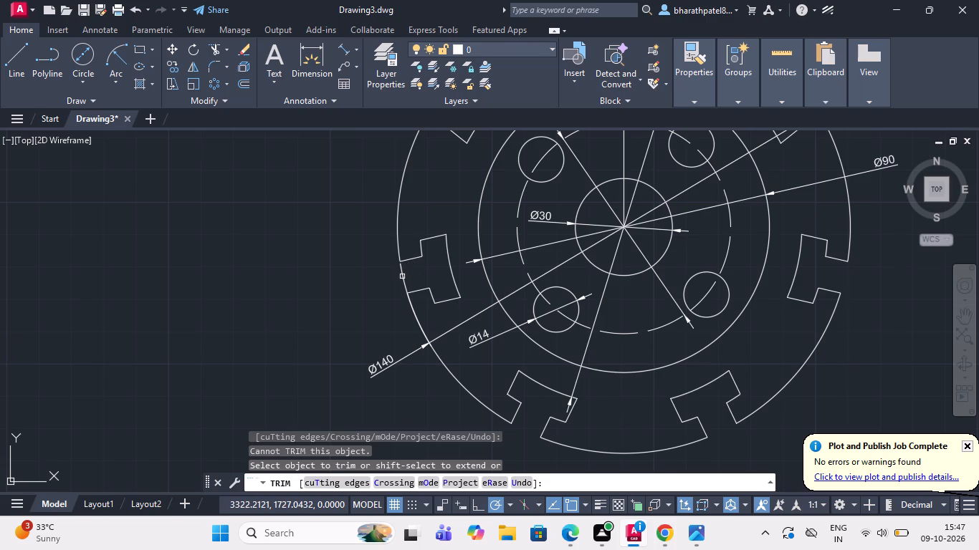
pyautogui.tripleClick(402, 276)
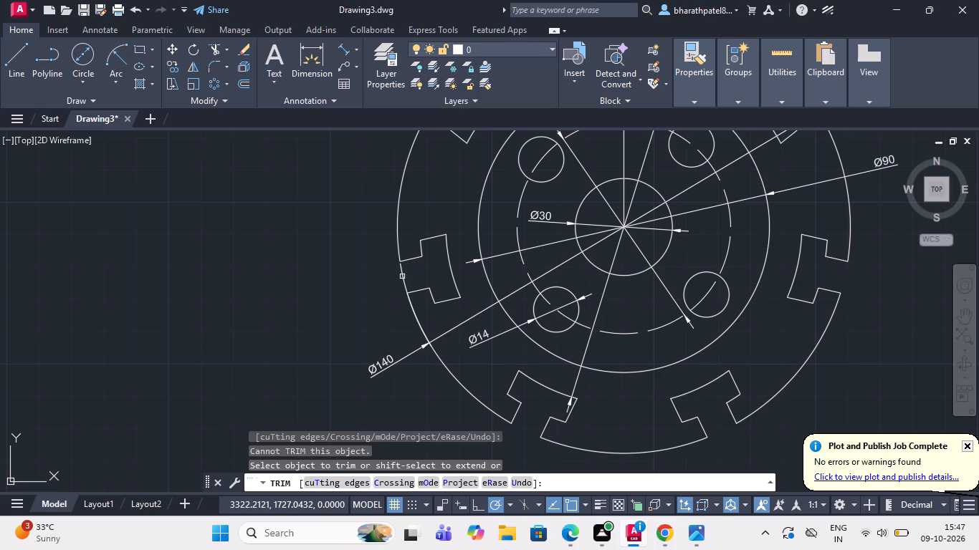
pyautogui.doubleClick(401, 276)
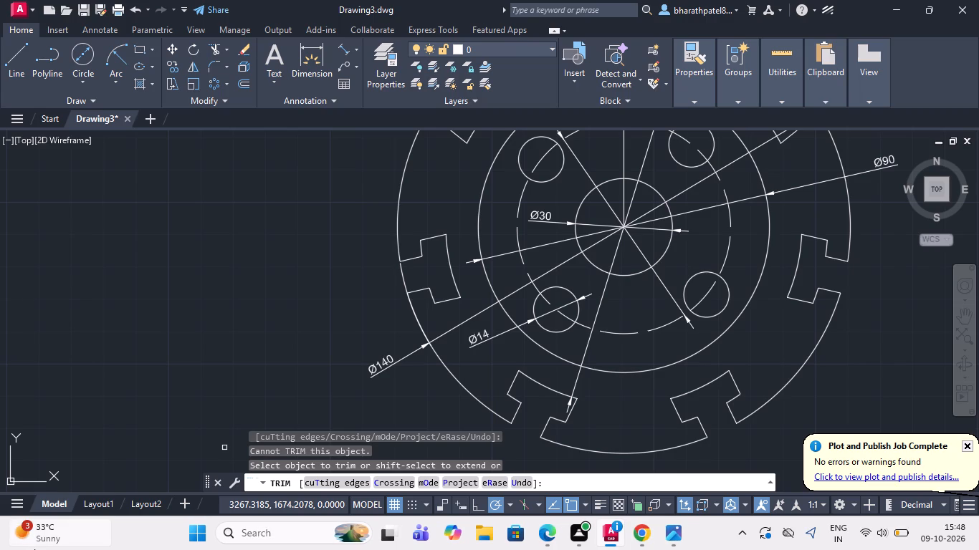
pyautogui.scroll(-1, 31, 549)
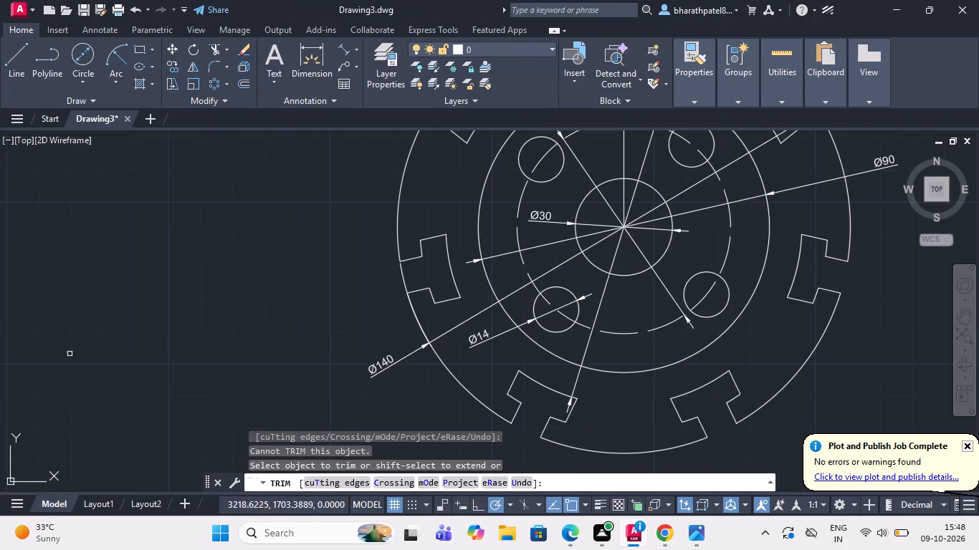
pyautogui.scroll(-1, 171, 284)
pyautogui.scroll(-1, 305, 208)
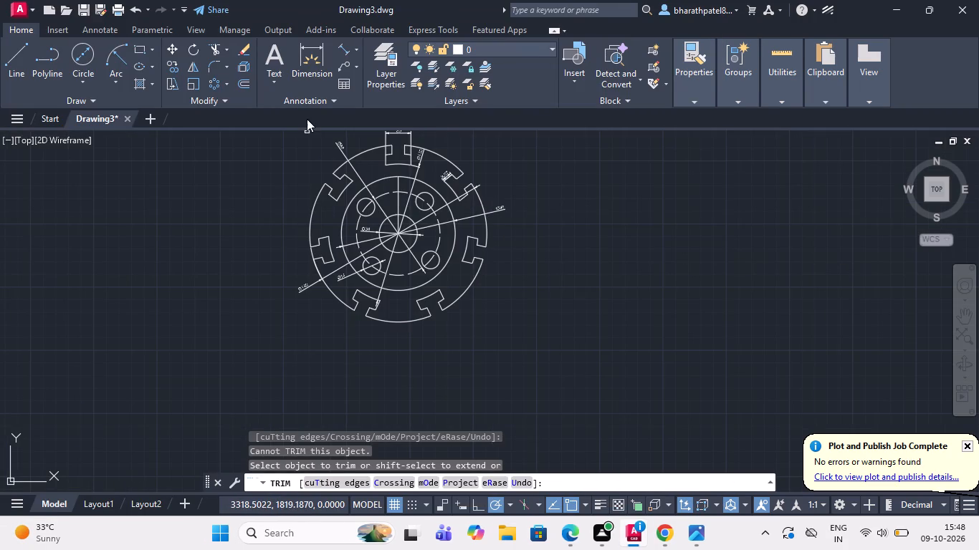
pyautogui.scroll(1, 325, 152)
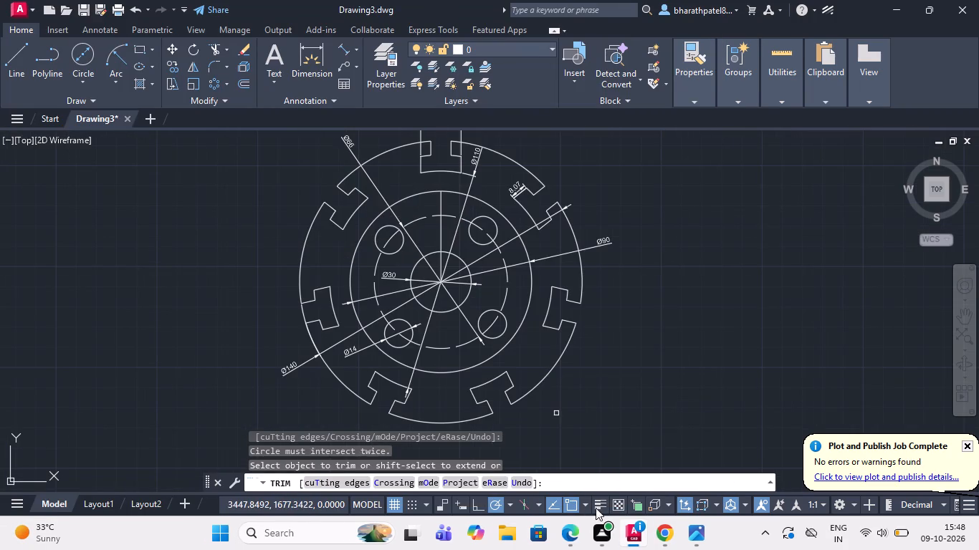
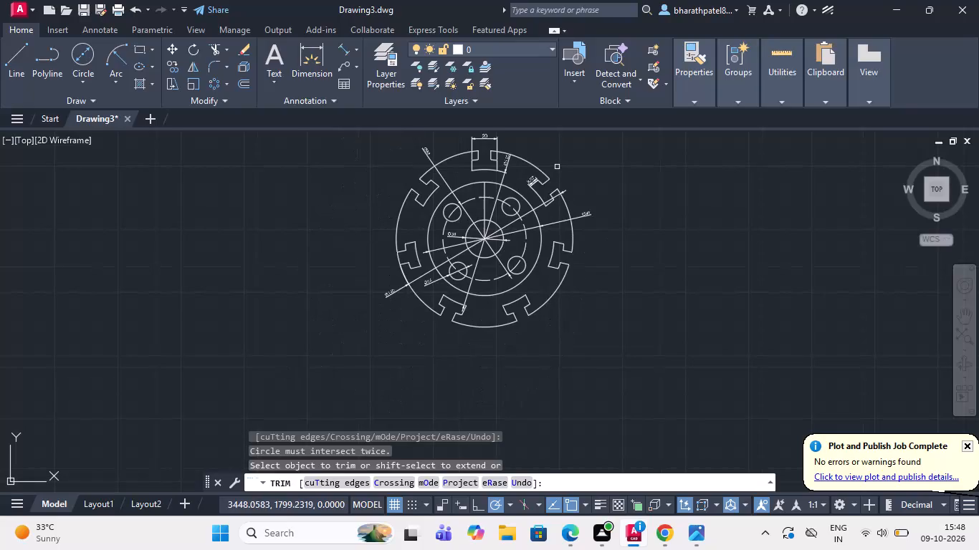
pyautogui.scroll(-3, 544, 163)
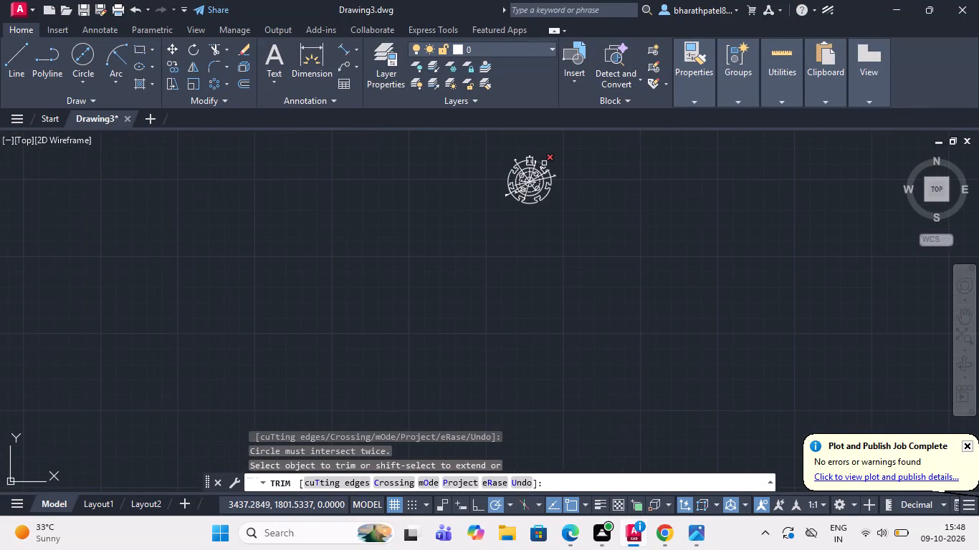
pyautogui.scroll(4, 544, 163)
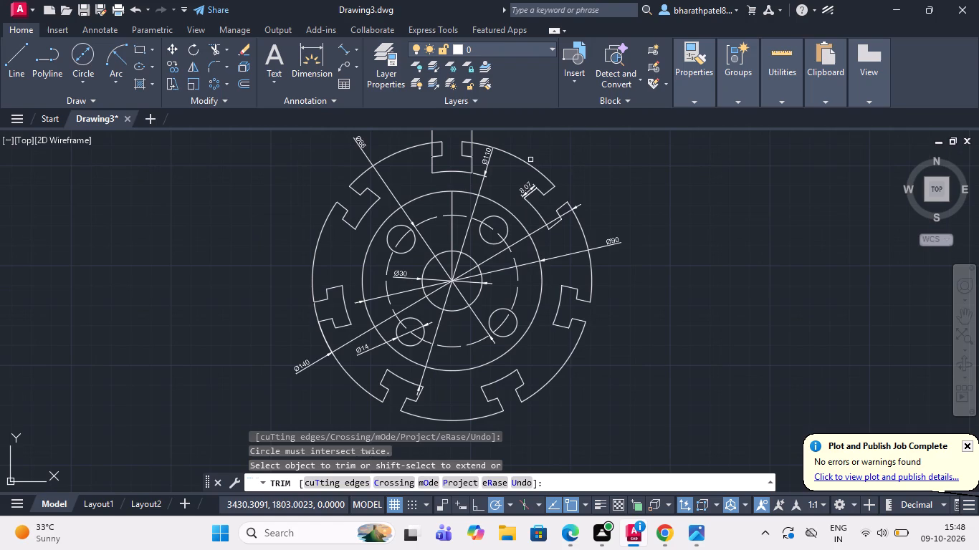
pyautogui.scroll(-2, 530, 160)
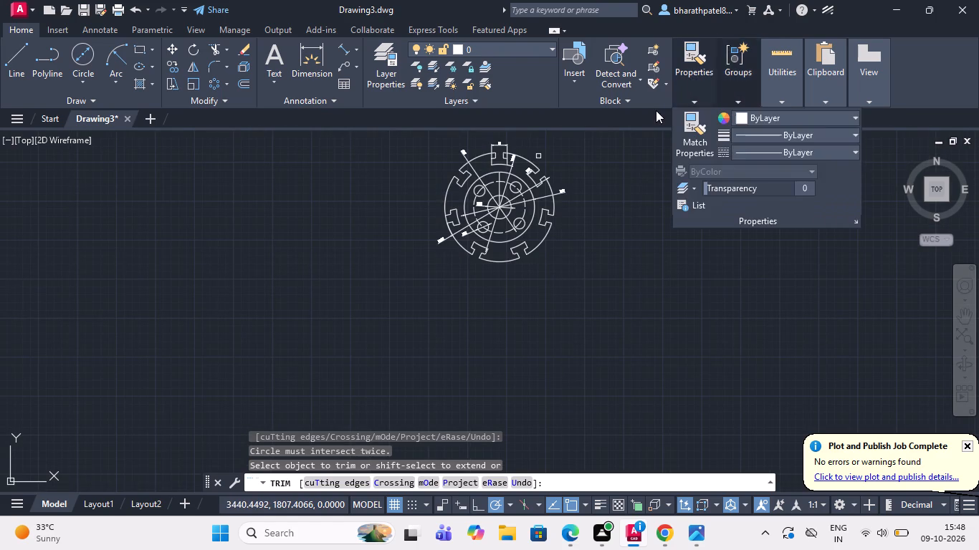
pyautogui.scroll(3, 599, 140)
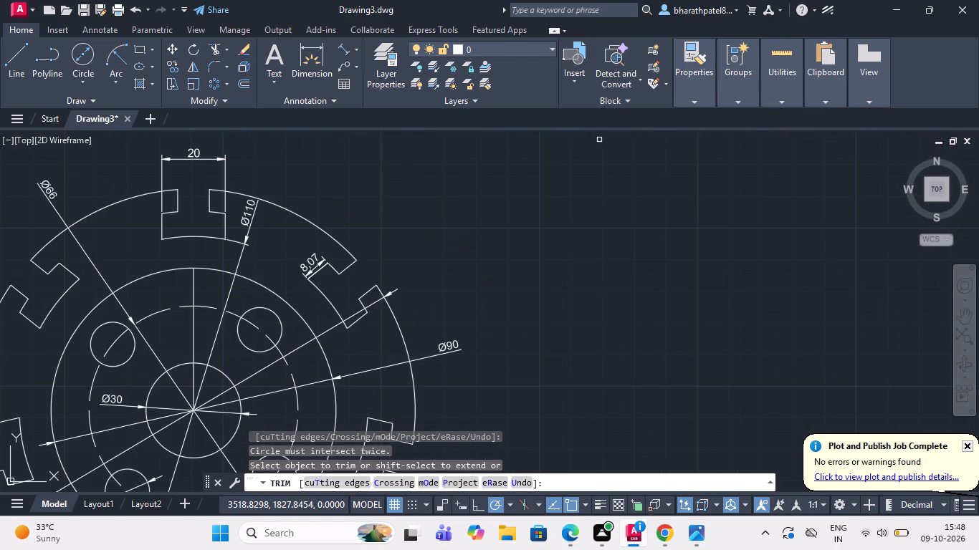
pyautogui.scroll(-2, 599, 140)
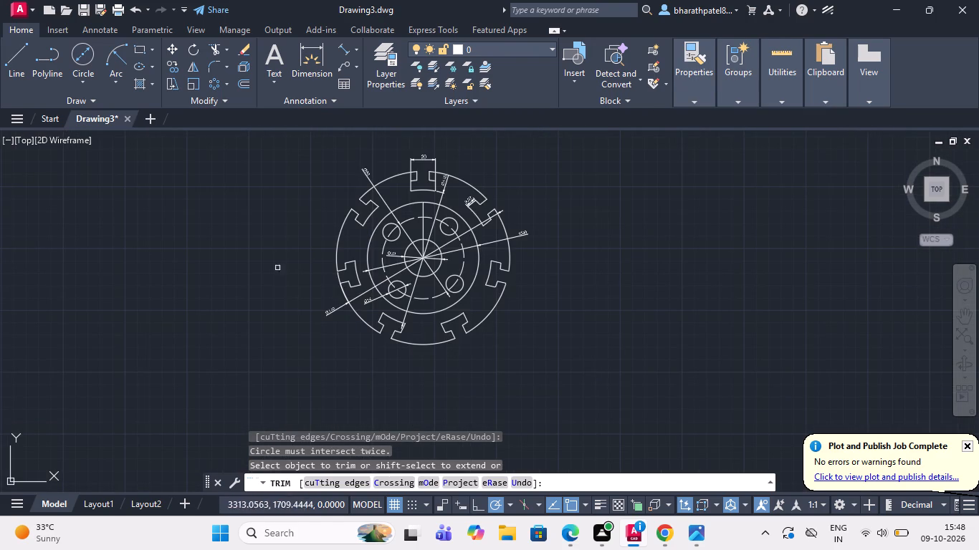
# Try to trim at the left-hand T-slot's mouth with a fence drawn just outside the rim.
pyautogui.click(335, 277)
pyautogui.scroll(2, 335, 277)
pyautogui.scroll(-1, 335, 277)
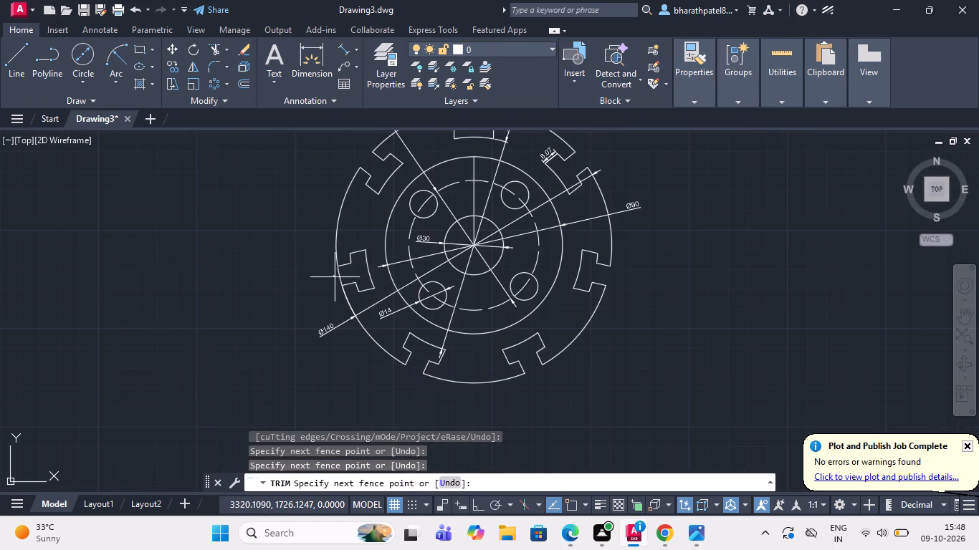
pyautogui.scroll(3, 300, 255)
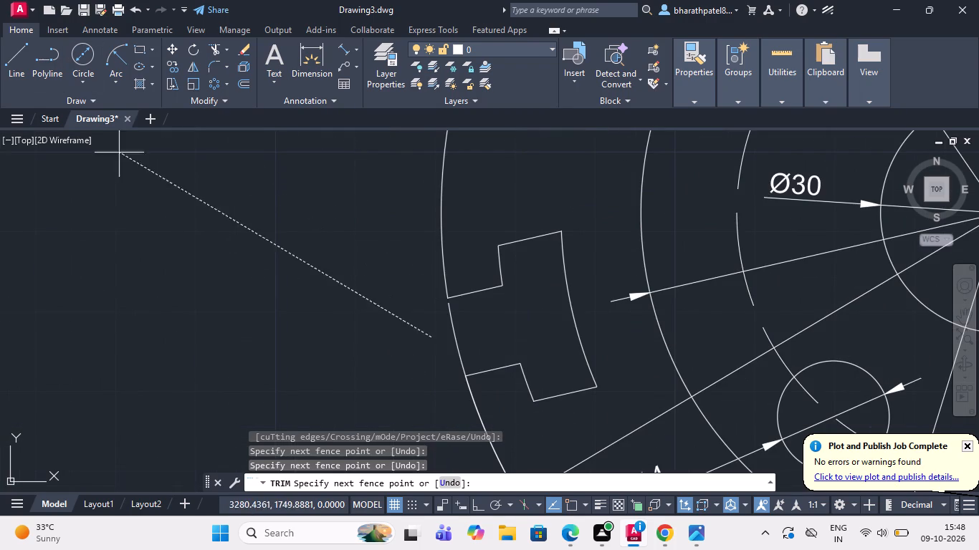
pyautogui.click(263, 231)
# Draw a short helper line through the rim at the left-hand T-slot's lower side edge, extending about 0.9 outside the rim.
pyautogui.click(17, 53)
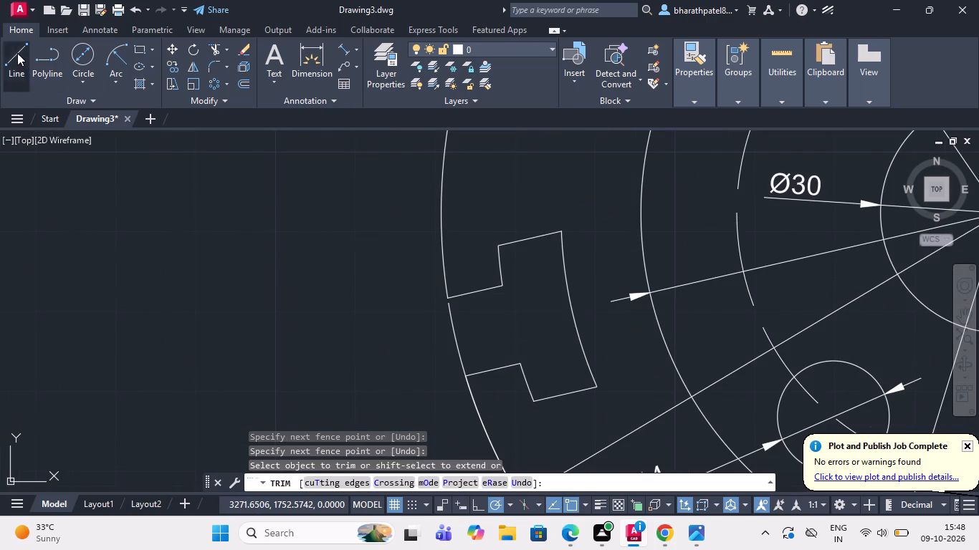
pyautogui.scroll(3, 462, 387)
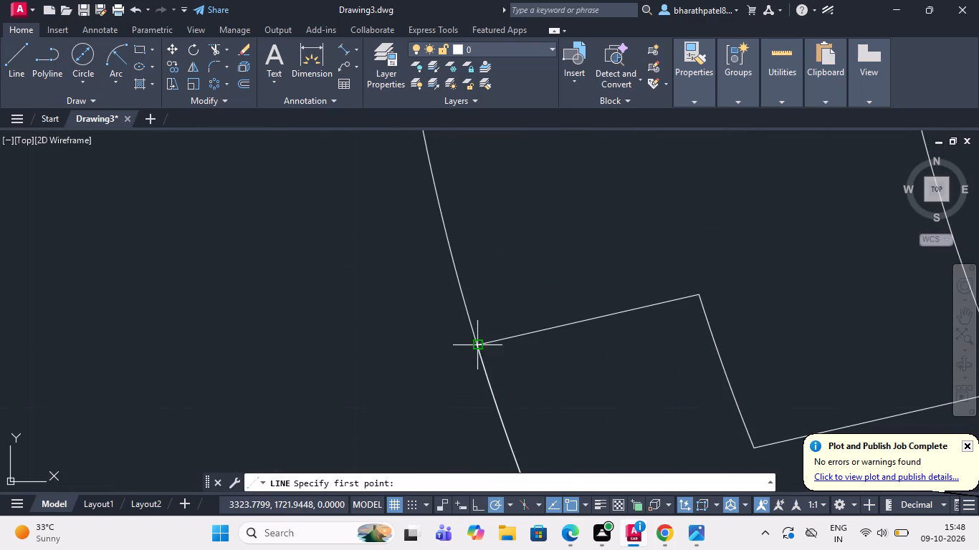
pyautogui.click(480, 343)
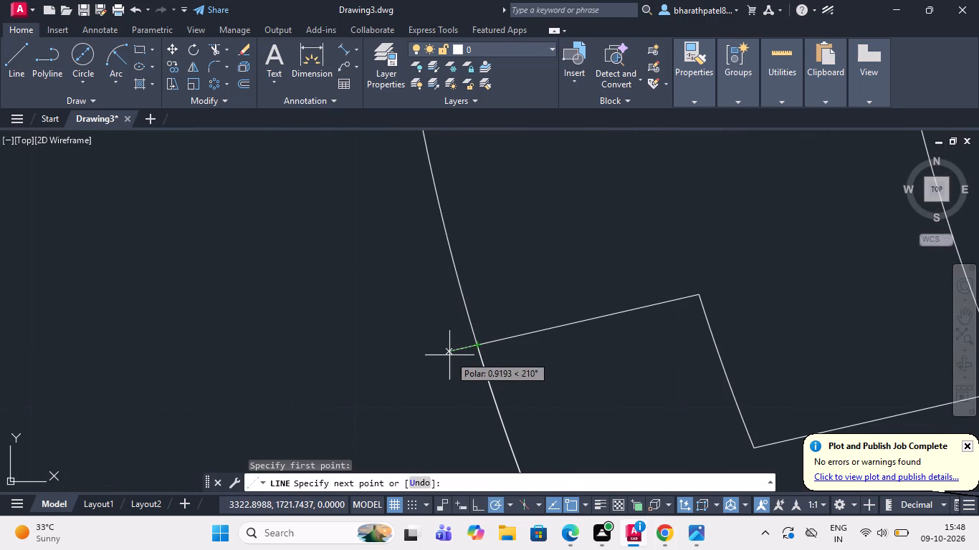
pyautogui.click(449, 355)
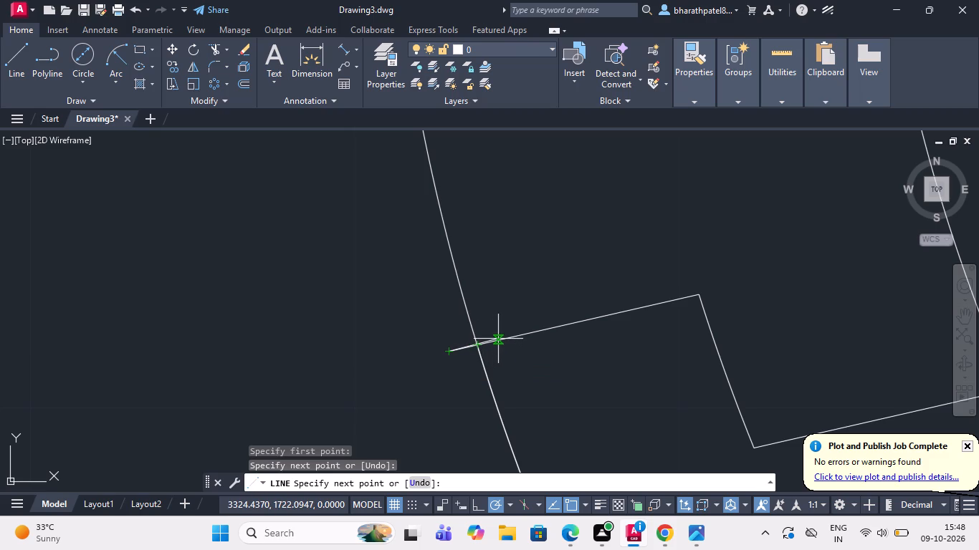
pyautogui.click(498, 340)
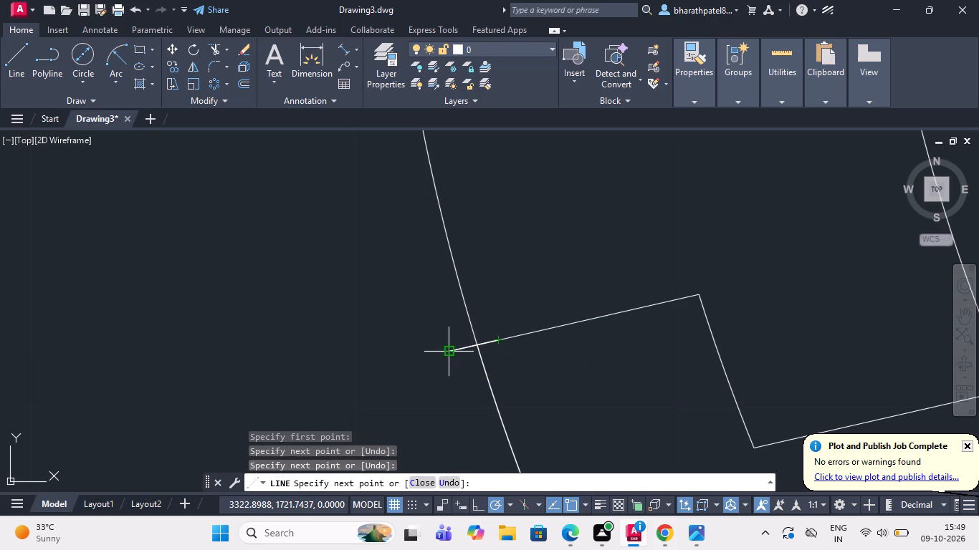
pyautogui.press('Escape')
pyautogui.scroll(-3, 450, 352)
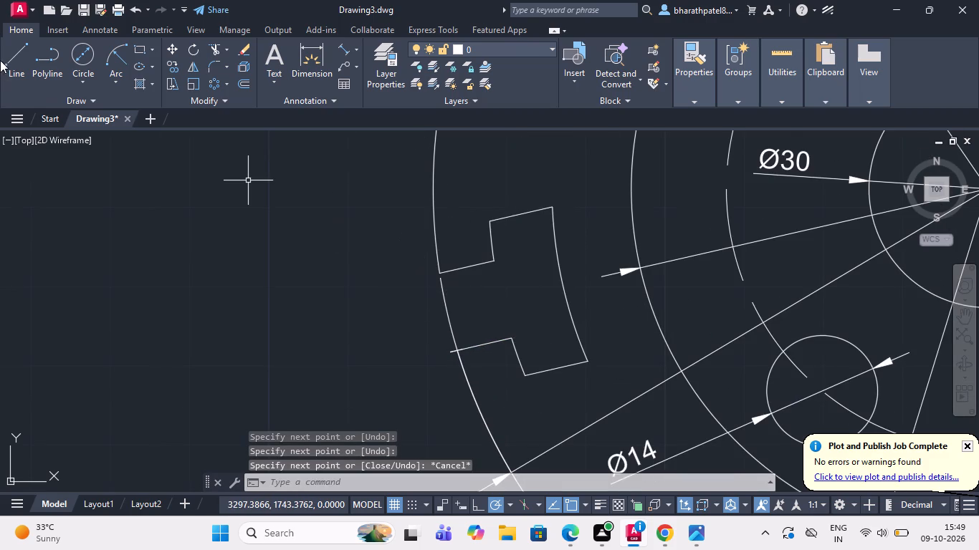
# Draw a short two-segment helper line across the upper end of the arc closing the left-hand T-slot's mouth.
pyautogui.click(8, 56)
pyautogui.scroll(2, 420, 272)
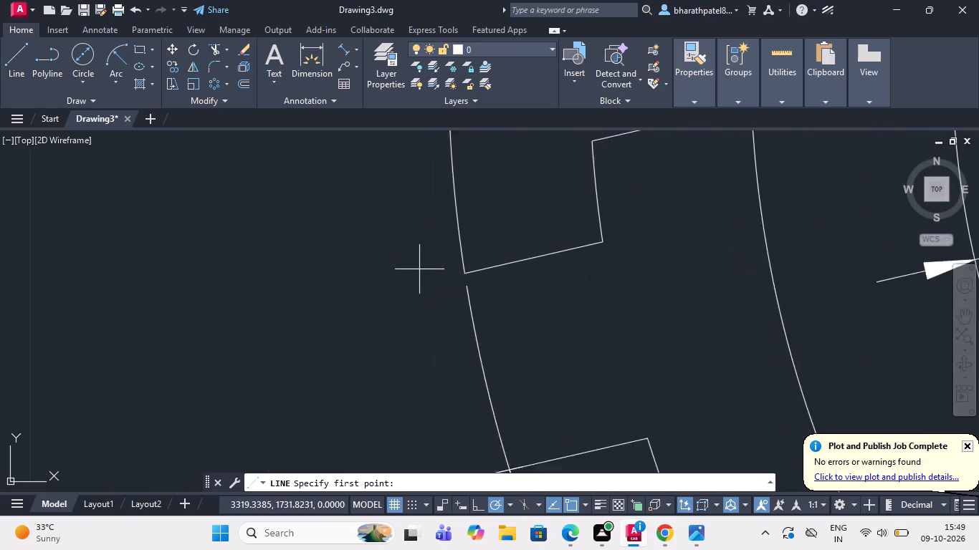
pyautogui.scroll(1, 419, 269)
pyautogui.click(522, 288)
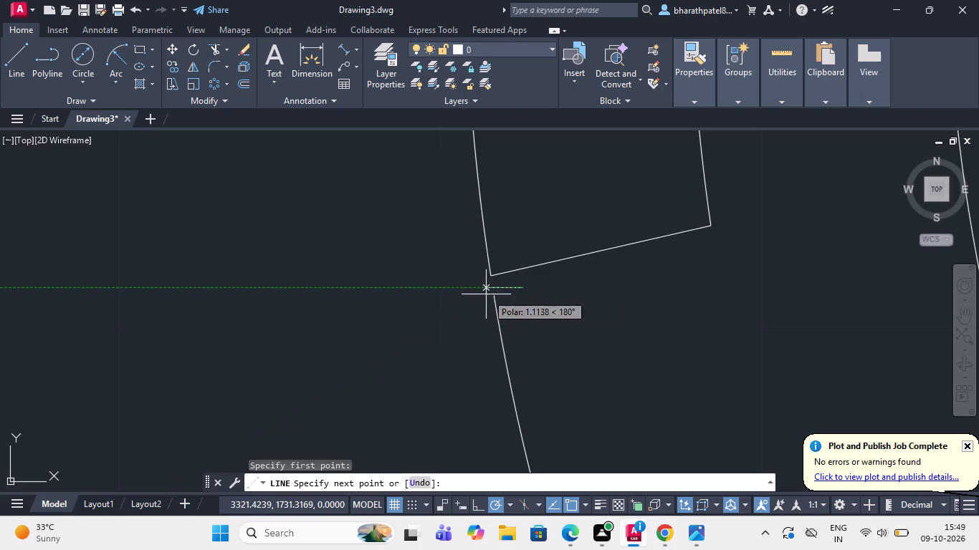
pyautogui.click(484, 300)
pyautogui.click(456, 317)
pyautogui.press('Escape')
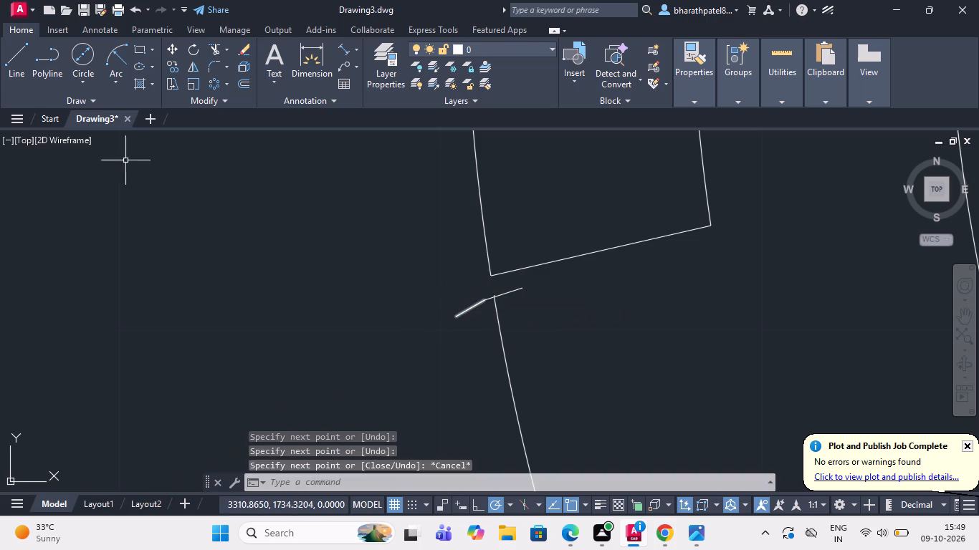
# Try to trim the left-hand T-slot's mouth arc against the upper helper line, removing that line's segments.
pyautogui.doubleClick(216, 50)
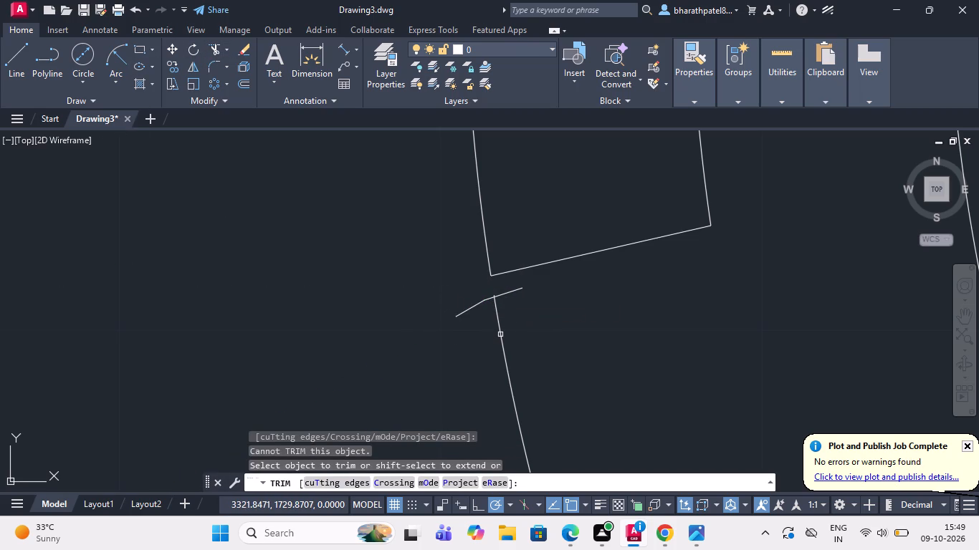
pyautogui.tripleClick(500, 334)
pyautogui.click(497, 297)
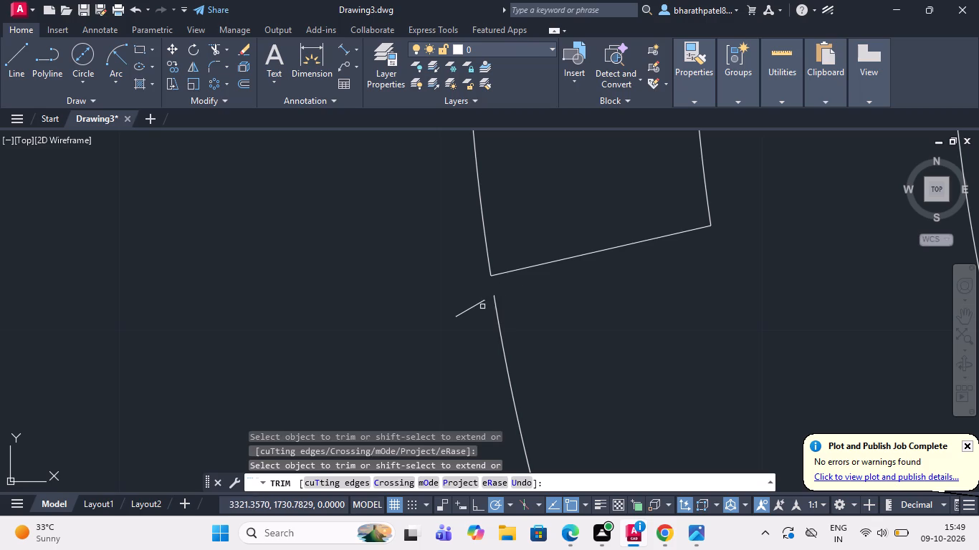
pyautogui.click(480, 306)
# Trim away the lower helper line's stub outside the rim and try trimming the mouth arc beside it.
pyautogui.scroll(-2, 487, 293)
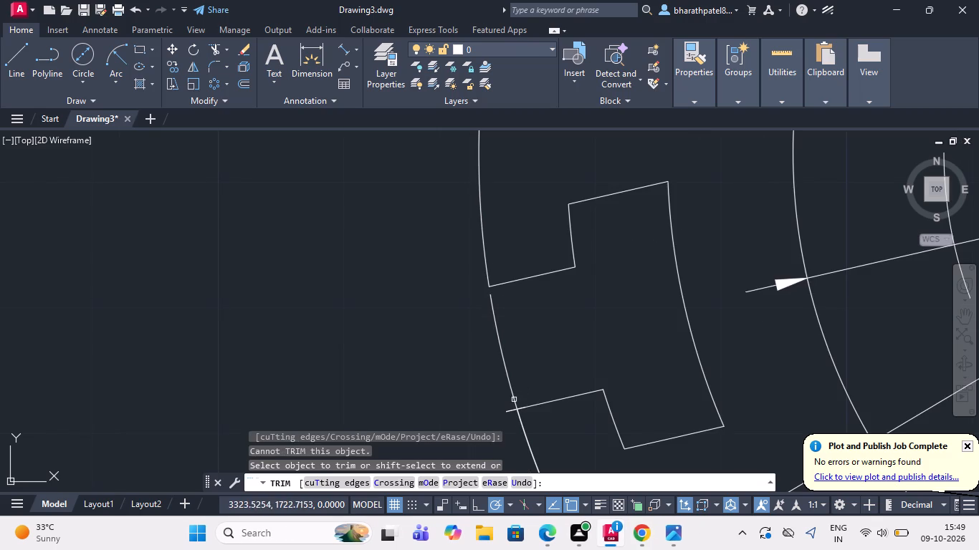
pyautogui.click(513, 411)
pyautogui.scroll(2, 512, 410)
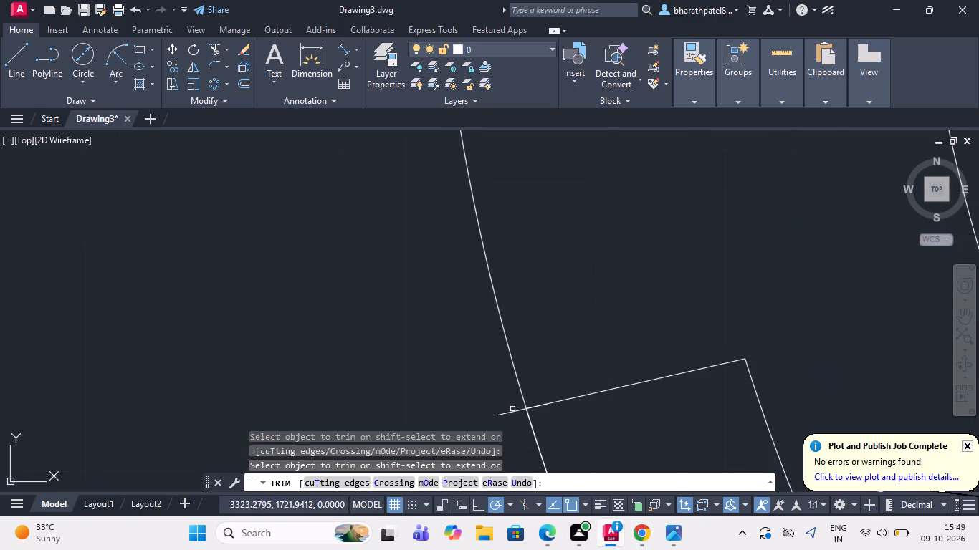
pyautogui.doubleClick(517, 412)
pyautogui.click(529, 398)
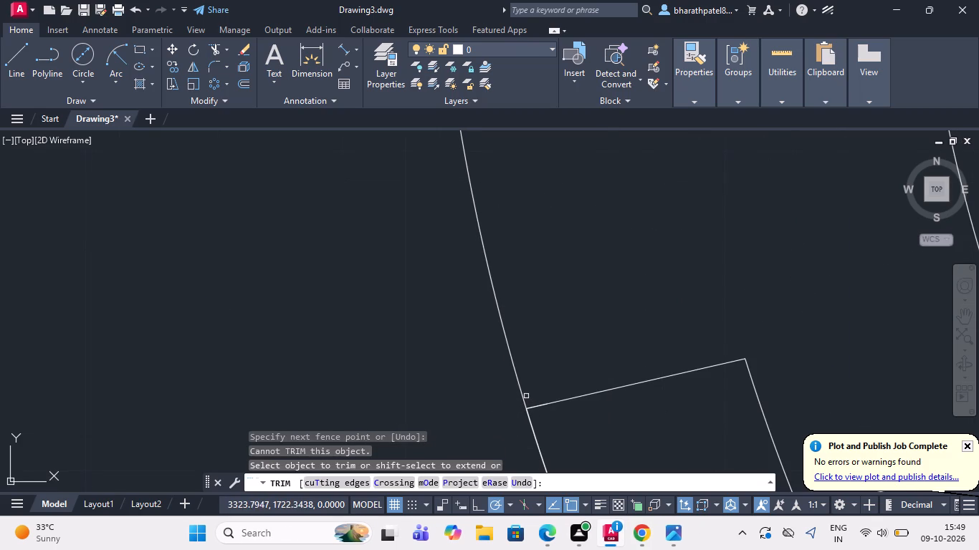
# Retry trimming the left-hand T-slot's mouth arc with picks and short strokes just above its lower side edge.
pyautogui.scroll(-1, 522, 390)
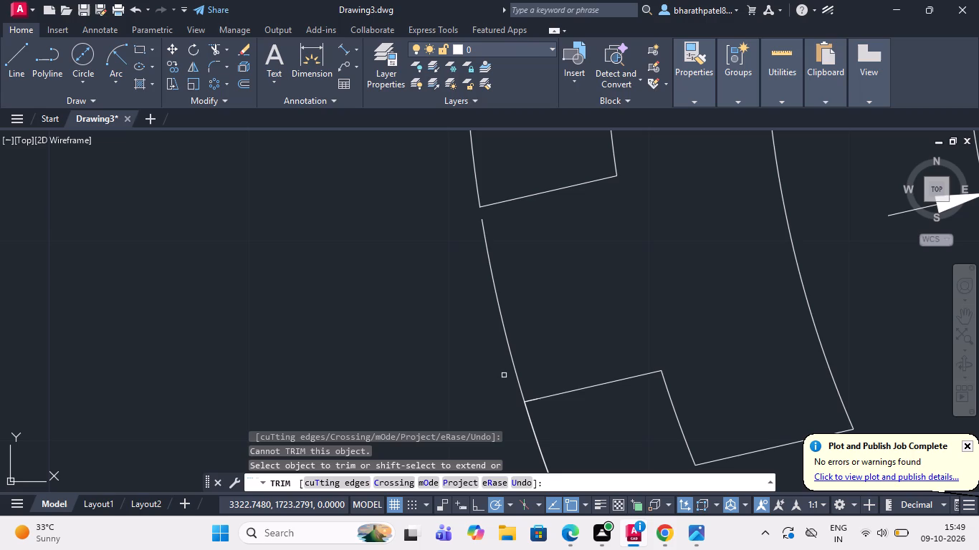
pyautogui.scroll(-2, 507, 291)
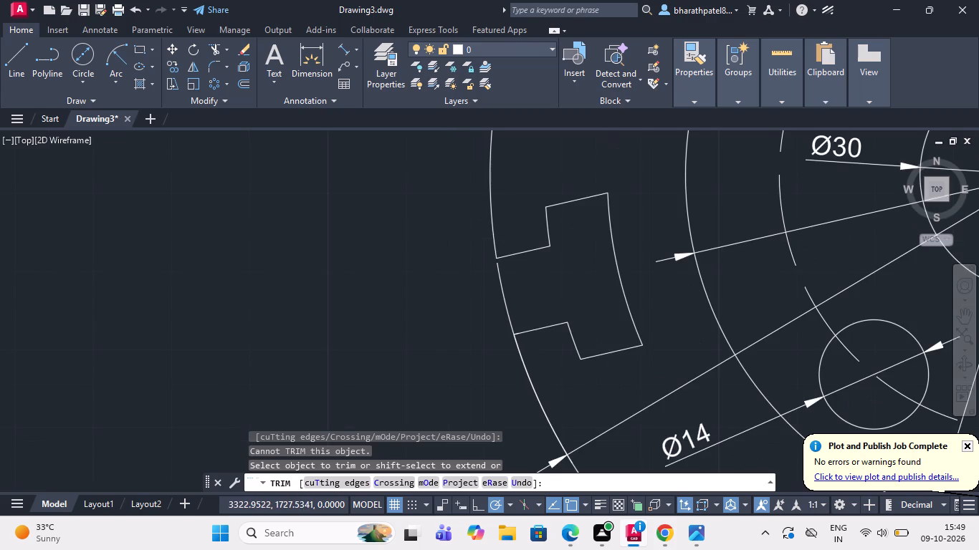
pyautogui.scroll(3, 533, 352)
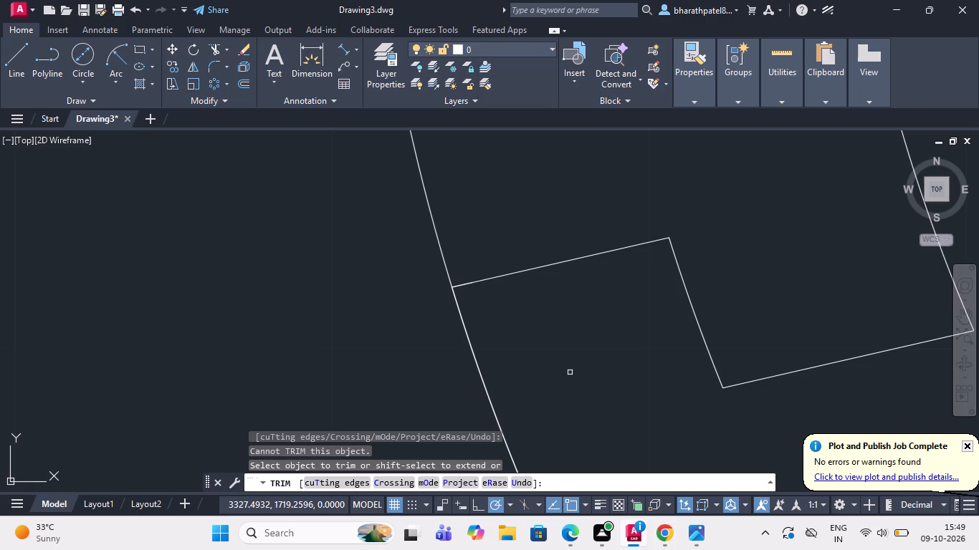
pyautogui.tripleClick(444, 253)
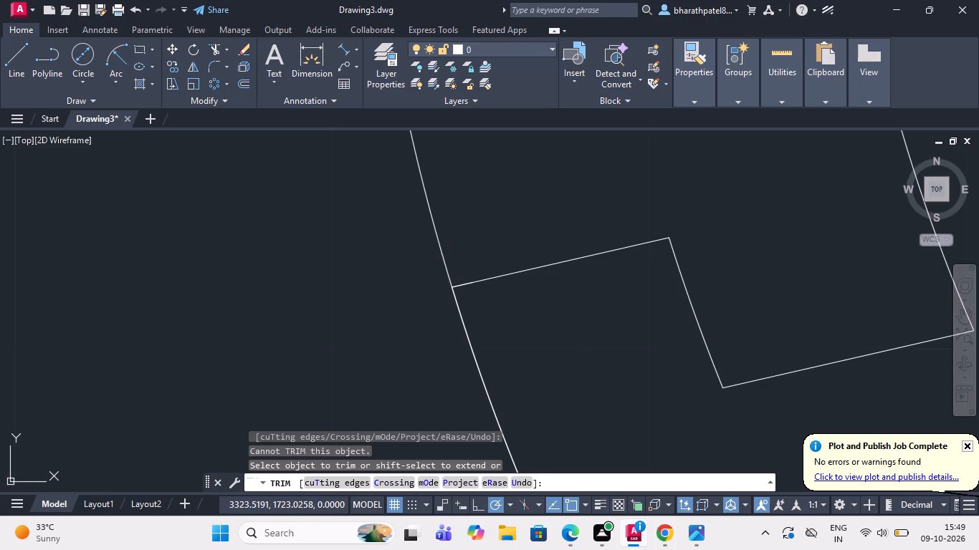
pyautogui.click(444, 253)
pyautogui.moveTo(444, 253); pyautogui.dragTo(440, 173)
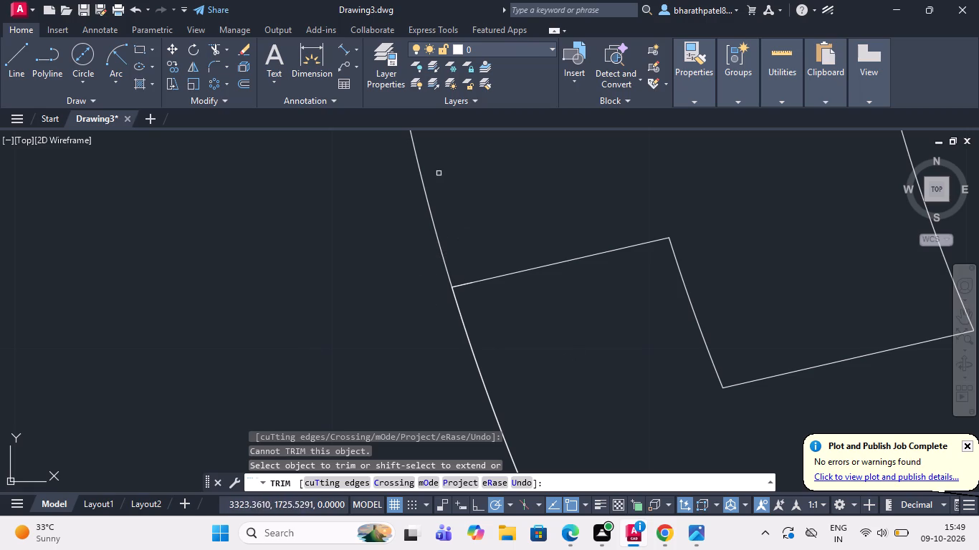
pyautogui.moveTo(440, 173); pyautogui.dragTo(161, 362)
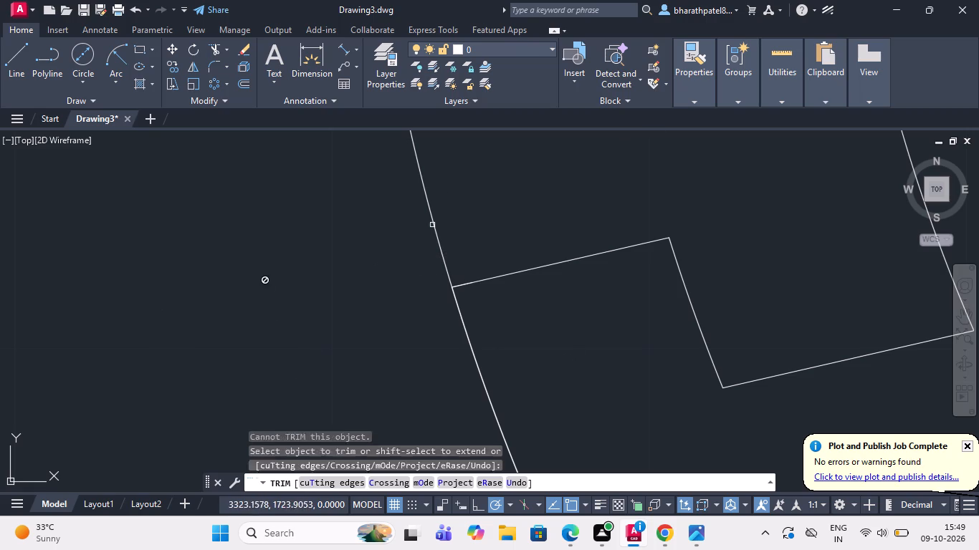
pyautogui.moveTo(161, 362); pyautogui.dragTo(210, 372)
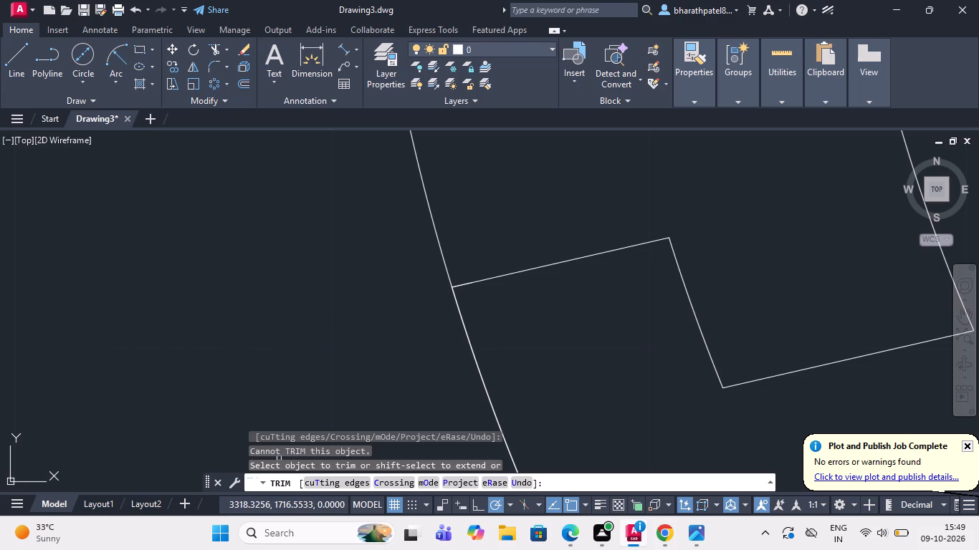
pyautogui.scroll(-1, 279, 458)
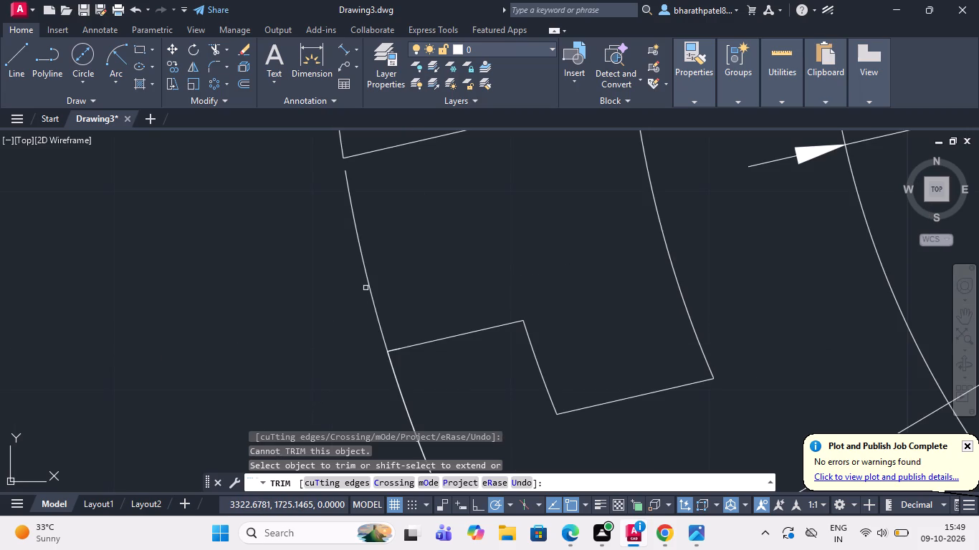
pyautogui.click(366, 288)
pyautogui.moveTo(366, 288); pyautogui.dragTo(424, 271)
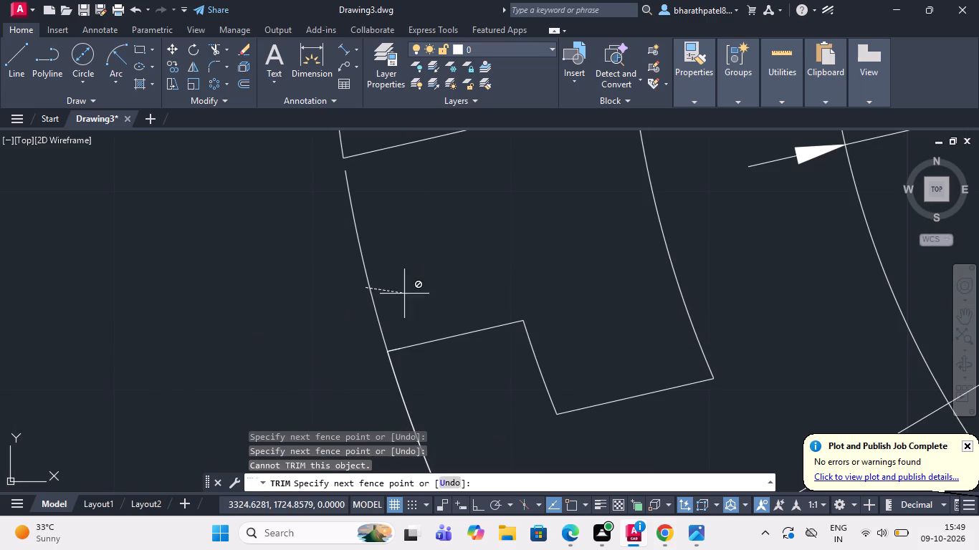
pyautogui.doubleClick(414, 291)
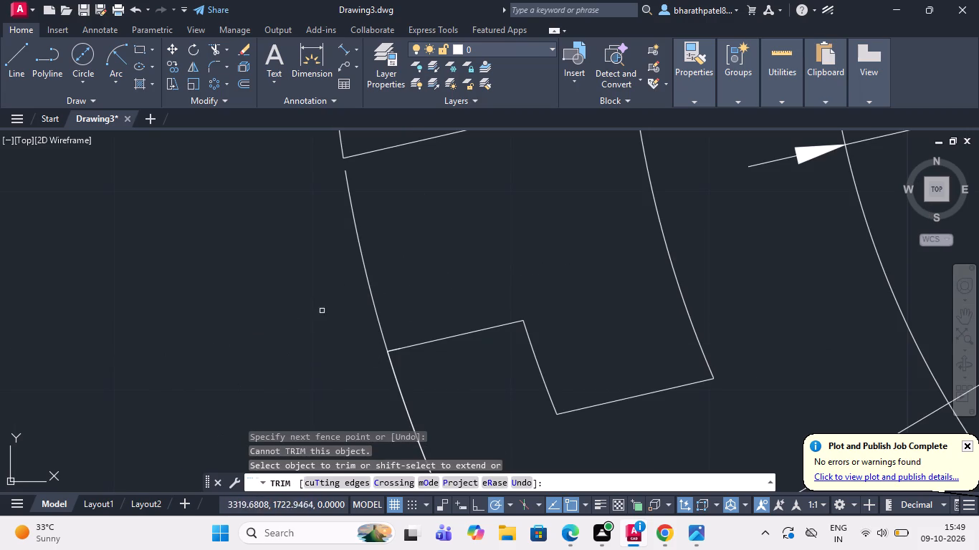
# Try to trim the arc closing the left-hand T-slot's mouth with repeated freehand fence strokes across it.
pyautogui.moveTo(368, 277); pyautogui.dragTo(313, 319)
pyautogui.moveTo(323, 314); pyautogui.dragTo(440, 281)
pyautogui.moveTo(161, 327); pyautogui.dragTo(463, 259)
pyautogui.moveTo(268, 307); pyautogui.dragTo(452, 261)
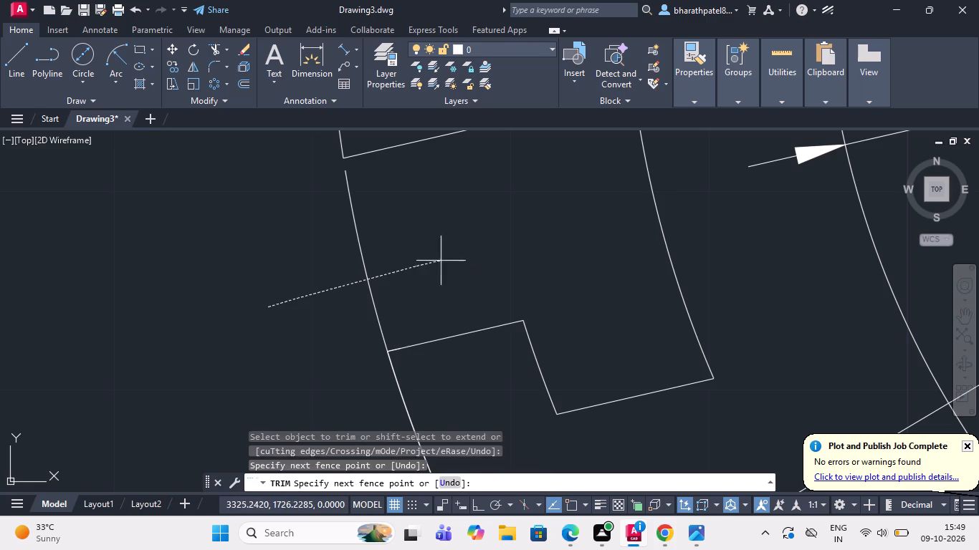
pyautogui.moveTo(452, 261); pyautogui.dragTo(480, 258)
pyautogui.moveTo(333, 307); pyautogui.dragTo(487, 254)
pyautogui.moveTo(288, 318); pyautogui.dragTo(497, 248)
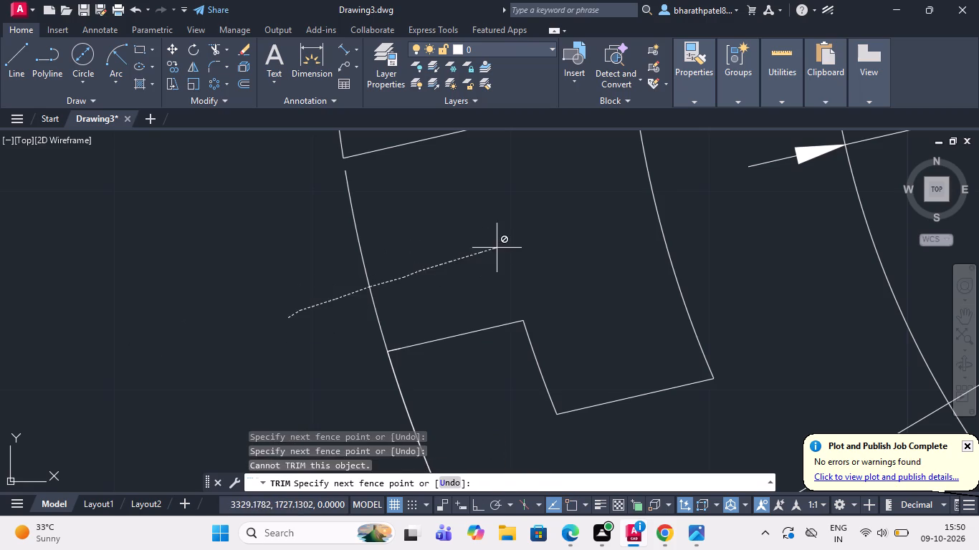
pyautogui.moveTo(497, 248); pyautogui.dragTo(495, 249)
pyautogui.moveTo(313, 300); pyautogui.dragTo(212, 353)
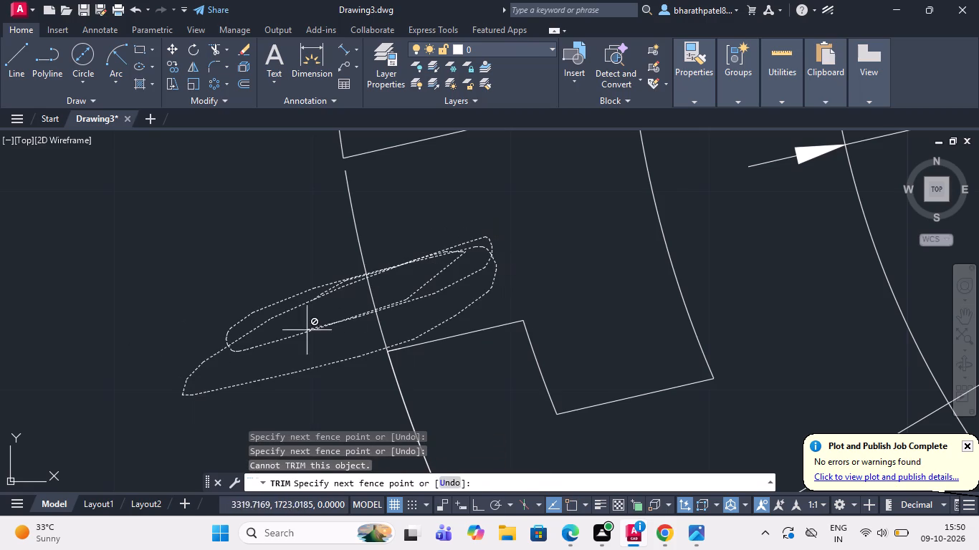
pyautogui.moveTo(212, 353); pyautogui.dragTo(300, 318)
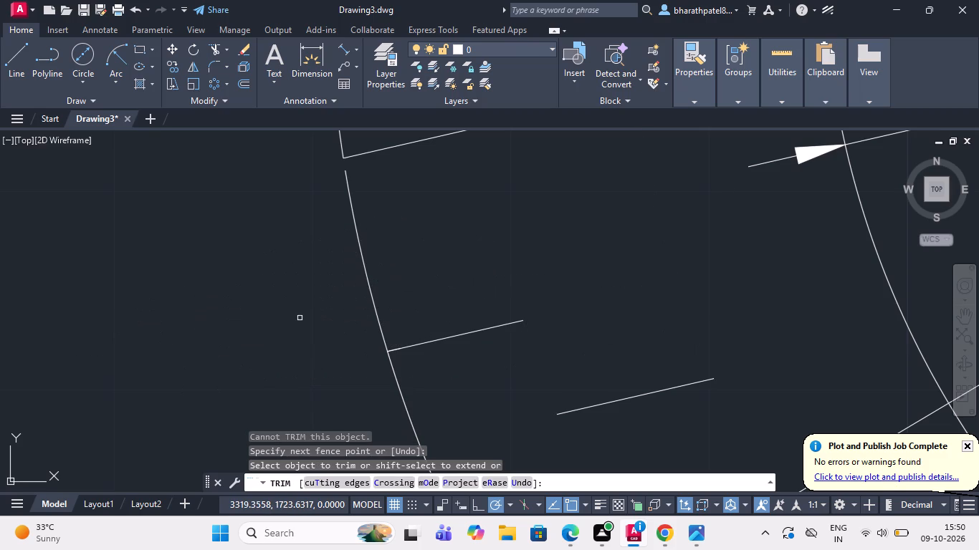
# Undo the last trim at the left-hand T-slot and retry trimming the arc that closes its mouth.
pyautogui.hotkey('ctrl', 'z')
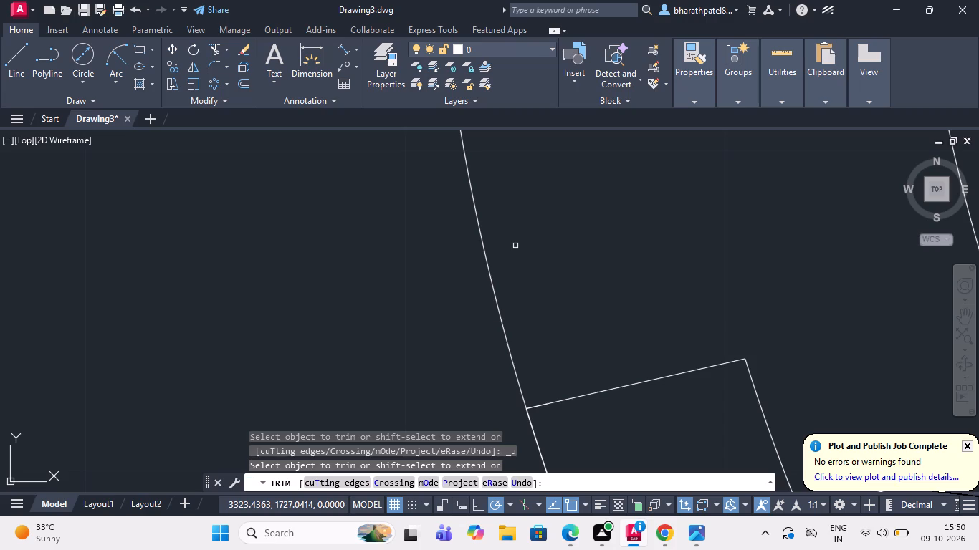
pyautogui.scroll(-3, 524, 190)
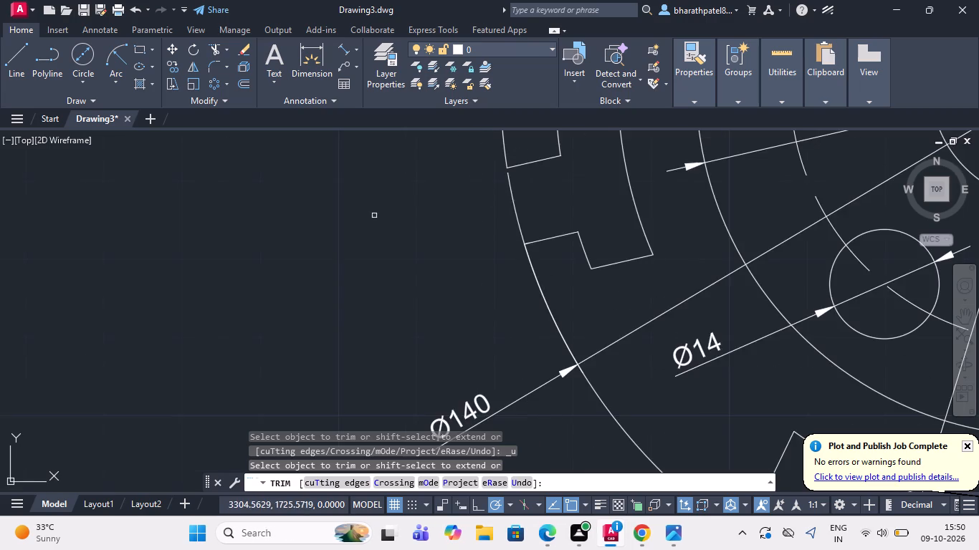
pyautogui.scroll(-2, 374, 216)
pyautogui.scroll(3, 474, 183)
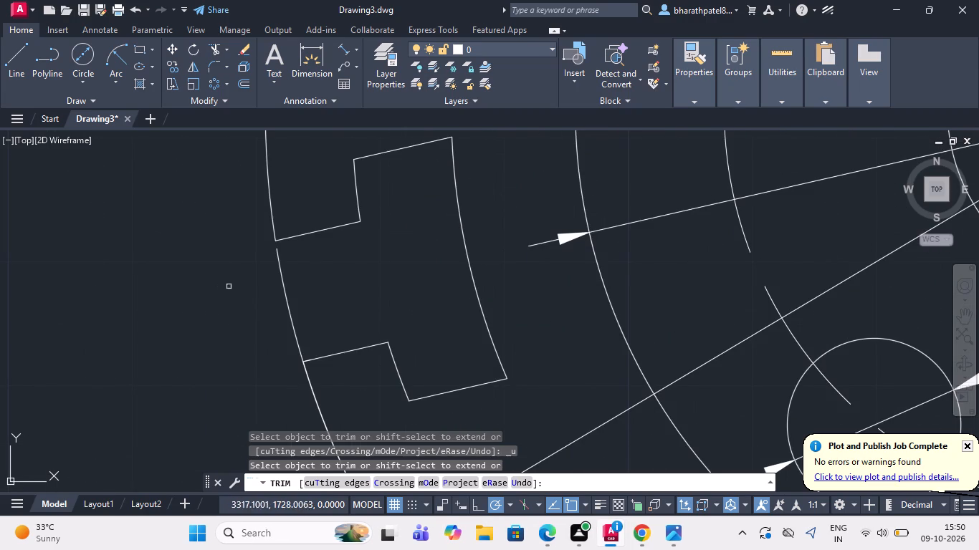
pyautogui.click(284, 294)
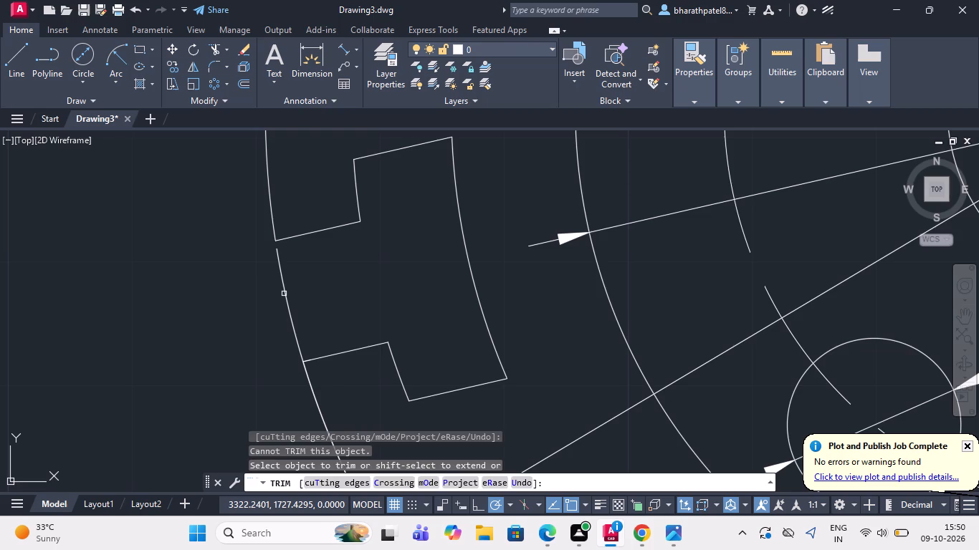
pyautogui.press('Escape')
# Erase the 140-diameter rim dimension together with its extension arc across the left-hand T-slot's mouth.
pyautogui.click(285, 293)
pyautogui.scroll(-1, 284, 290)
pyautogui.scroll(1, 284, 290)
pyautogui.scroll(-1, 284, 290)
pyautogui.scroll(1, 284, 290)
pyautogui.scroll(-3, 283, 290)
pyautogui.scroll(1, 304, 354)
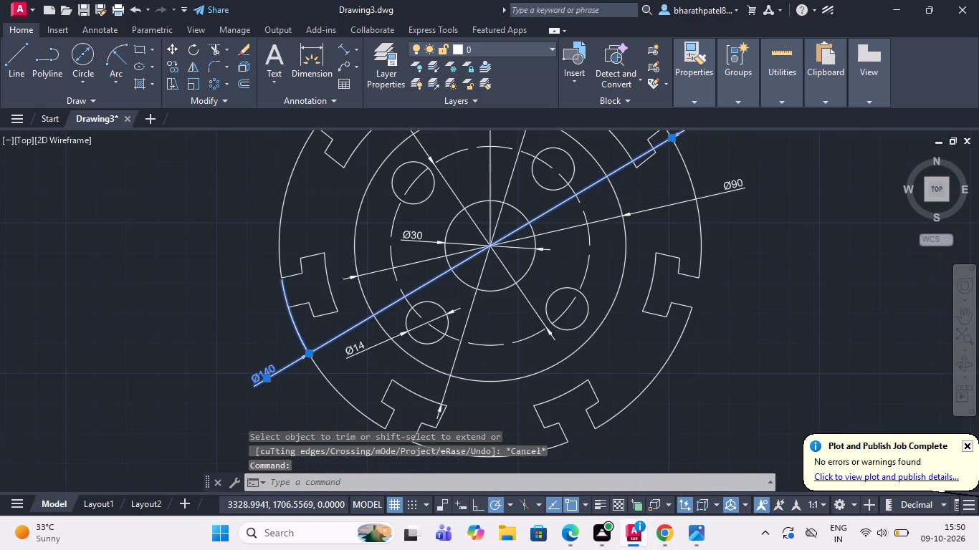
pyautogui.scroll(1, 304, 354)
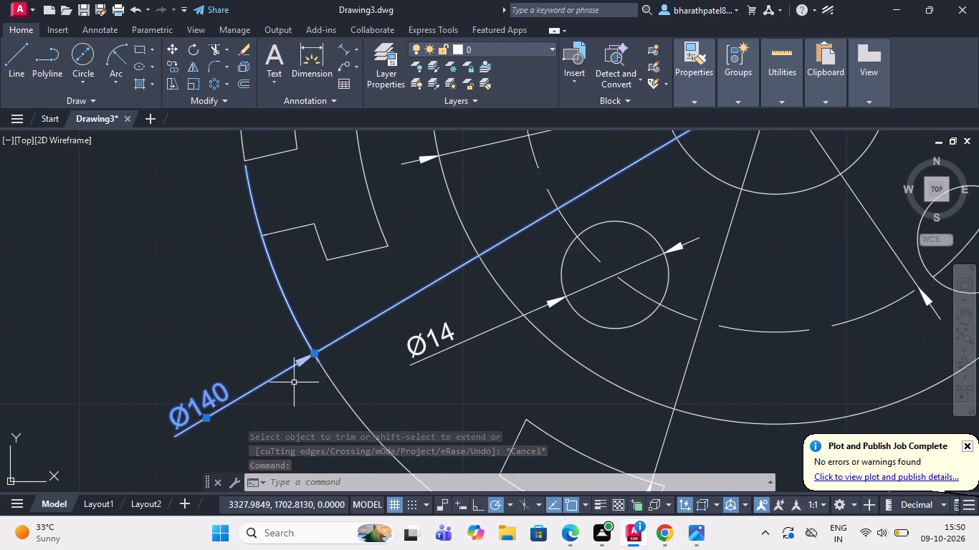
pyautogui.press('Delete')
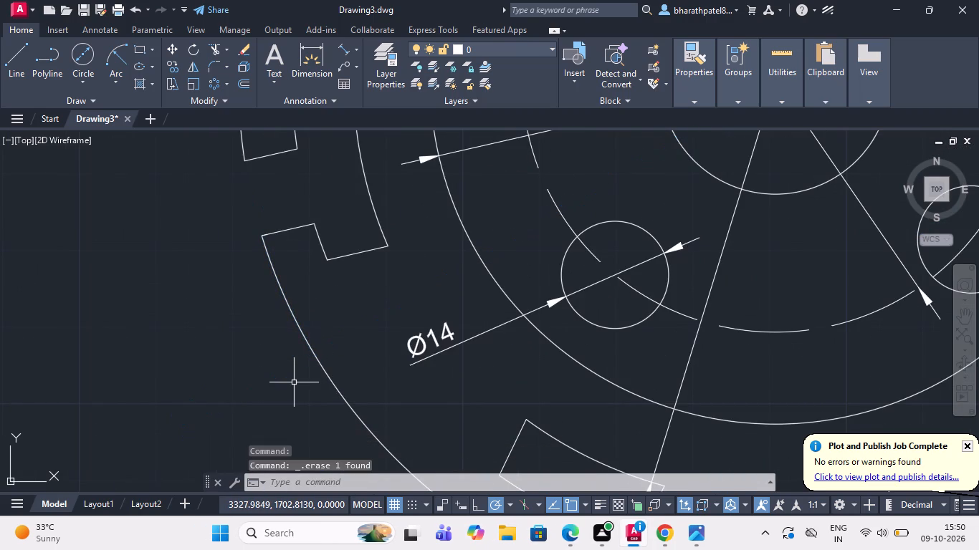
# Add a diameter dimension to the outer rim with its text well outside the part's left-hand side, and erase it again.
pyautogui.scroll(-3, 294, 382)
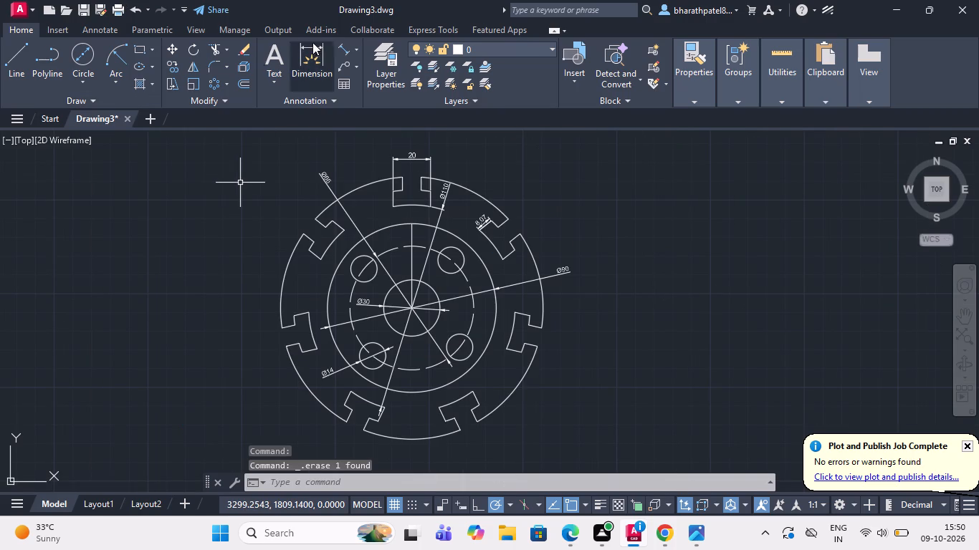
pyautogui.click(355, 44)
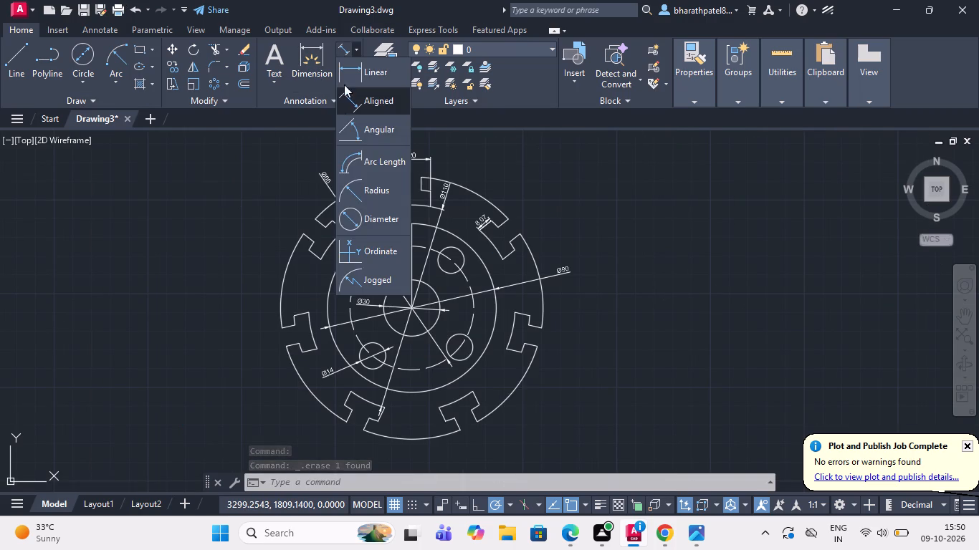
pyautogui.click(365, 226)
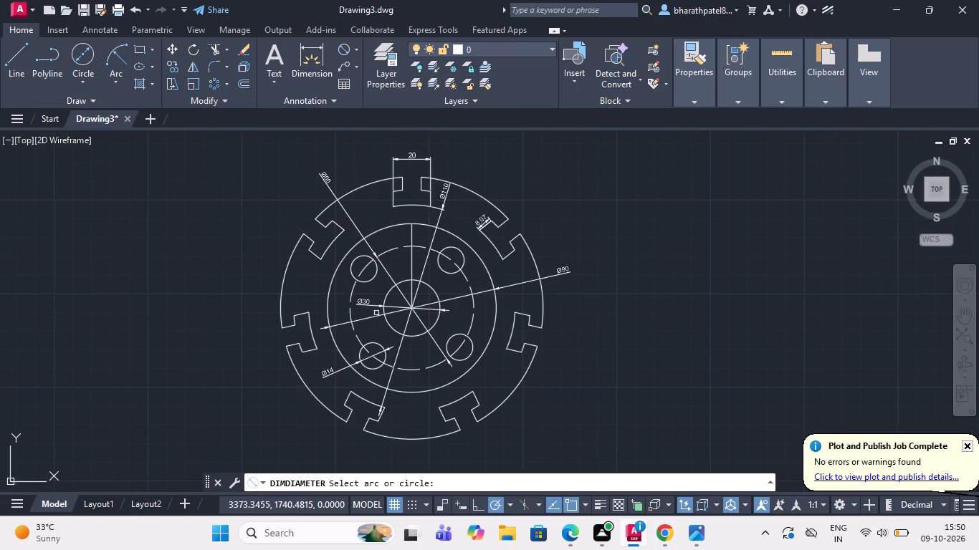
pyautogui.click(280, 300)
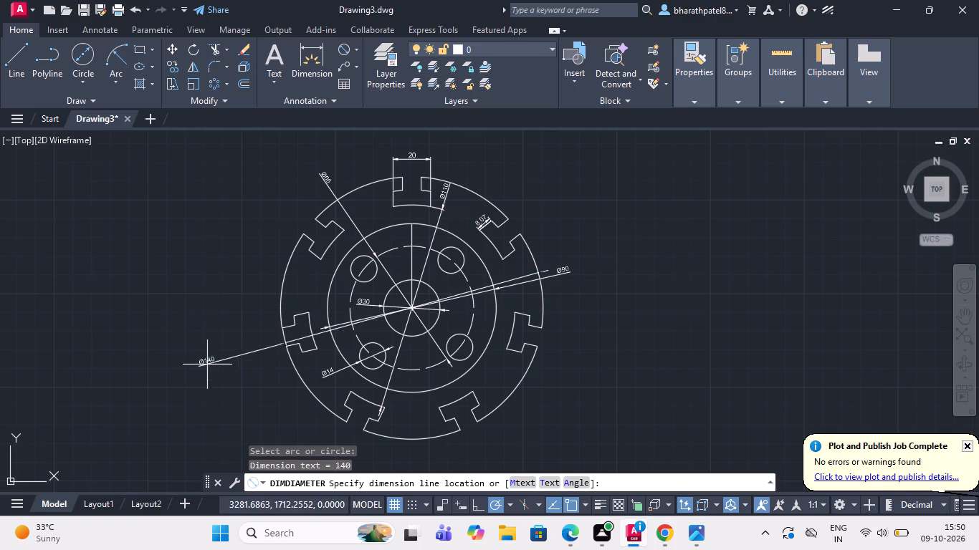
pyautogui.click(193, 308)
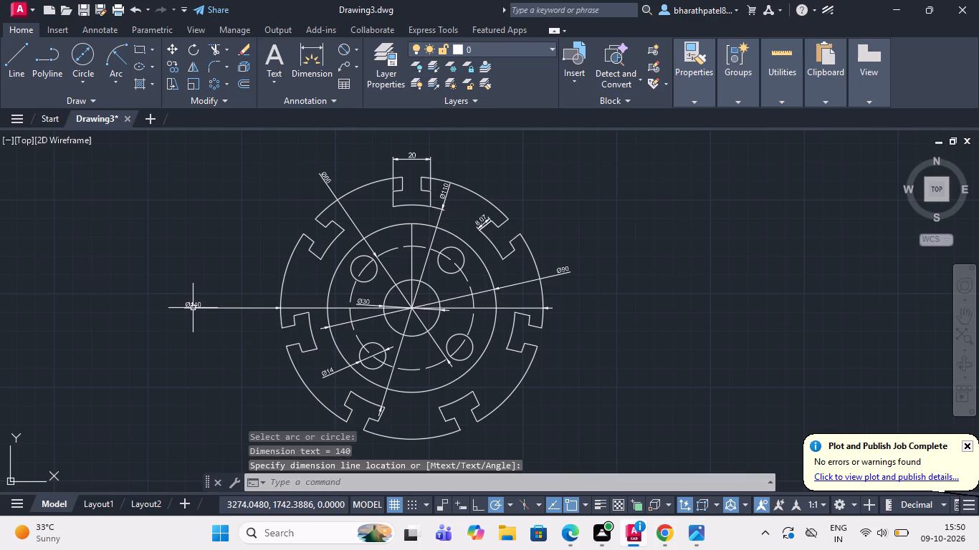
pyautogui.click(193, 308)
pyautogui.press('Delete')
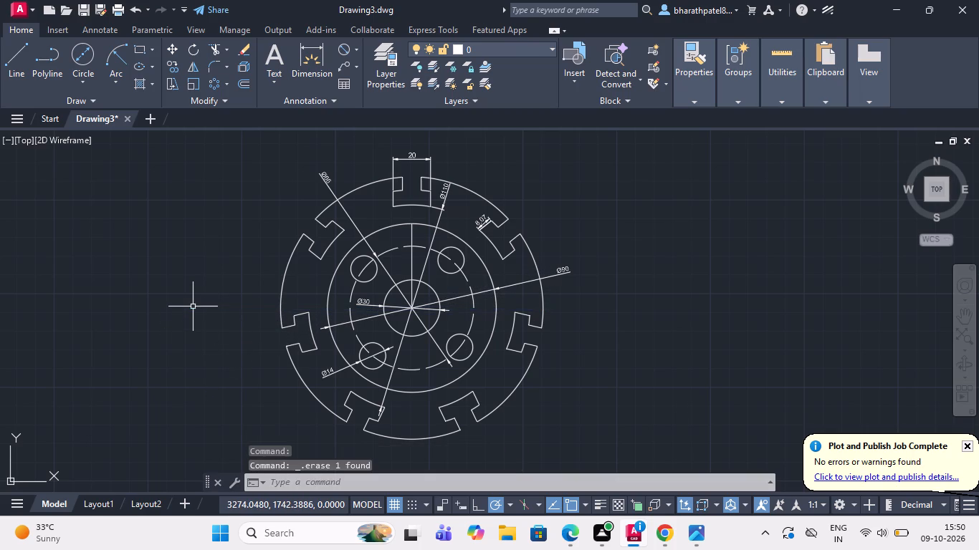
# Dimension the outer rim's diameter from its upper-left arc, placing the text just outside the rim and slightly above the horizontal centre.
pyautogui.click(348, 45)
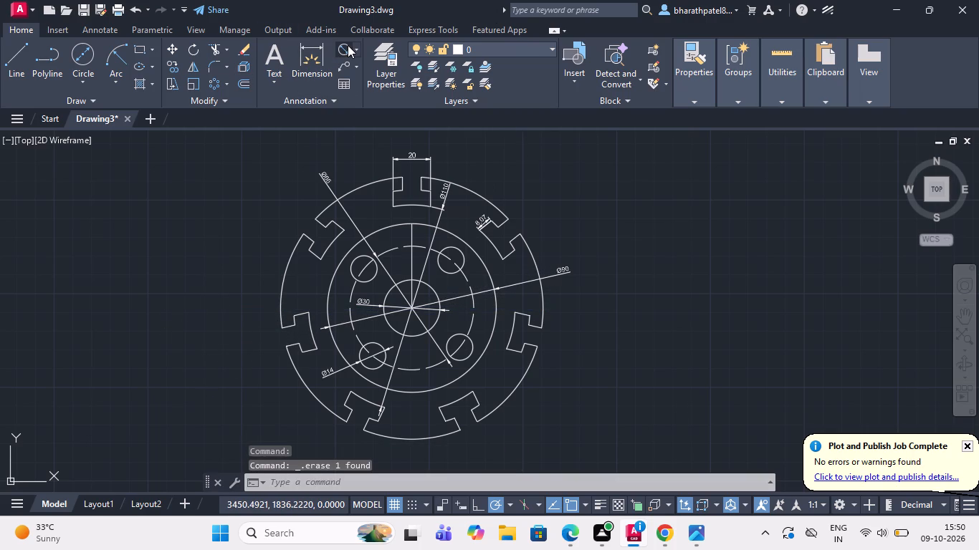
pyautogui.click(284, 279)
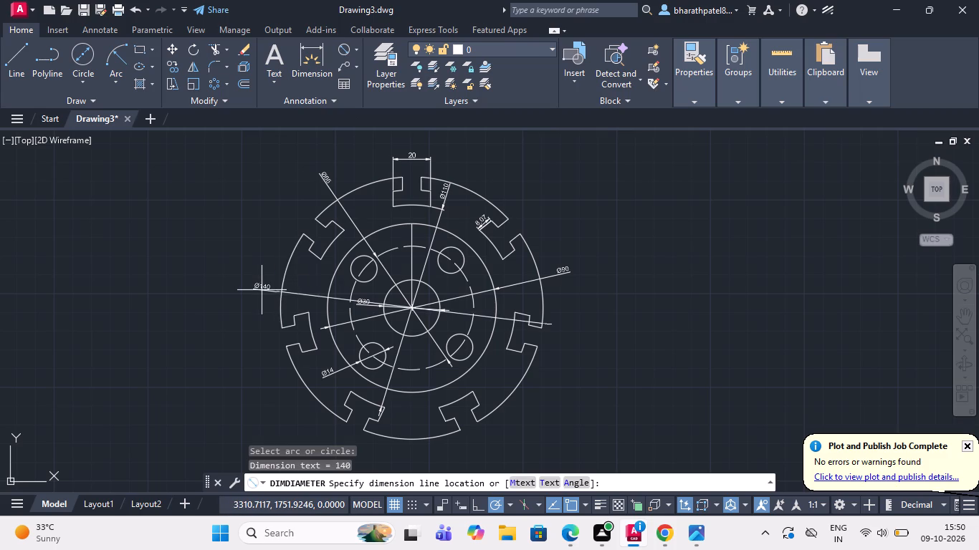
pyautogui.click(262, 300)
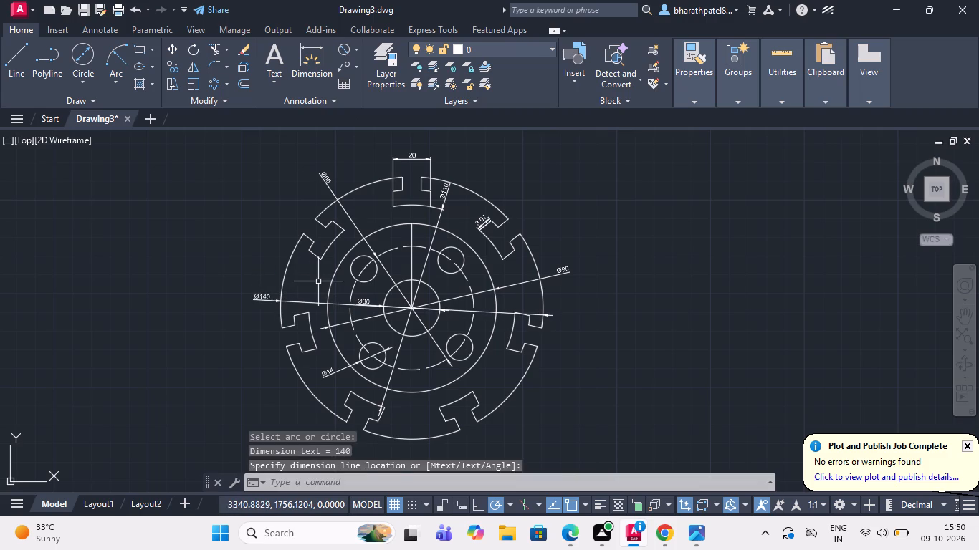
# Examine the whole flange close up, checking the T-slots, holes and dimensions around it.
pyautogui.scroll(2, 307, 279)
pyautogui.scroll(-3, 307, 279)
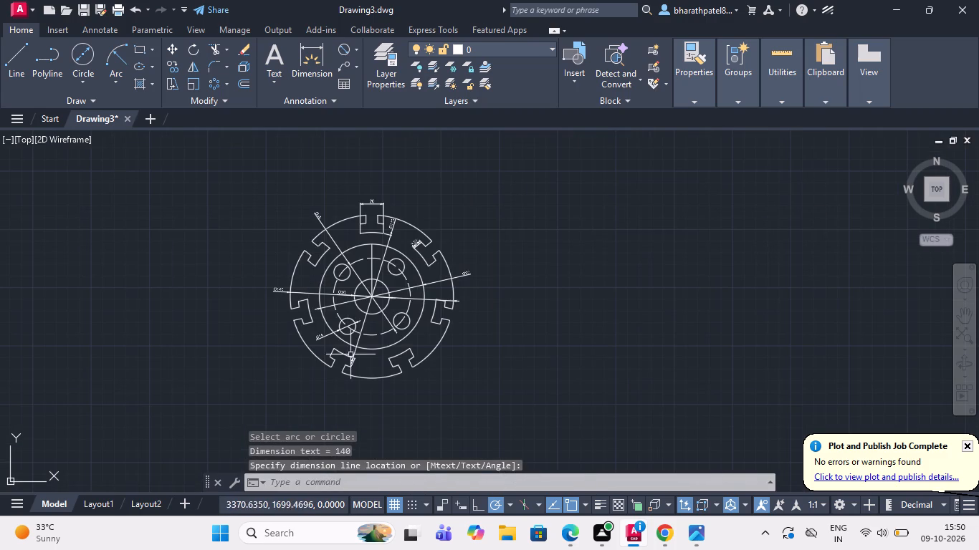
pyautogui.scroll(3, 348, 346)
pyautogui.scroll(-3, 348, 346)
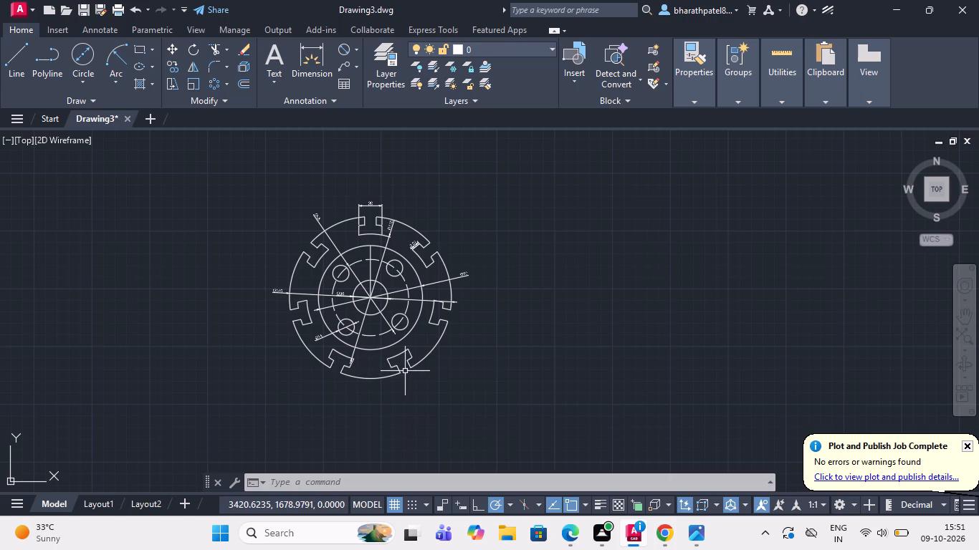
pyautogui.scroll(-1, 405, 371)
pyautogui.scroll(2, 417, 368)
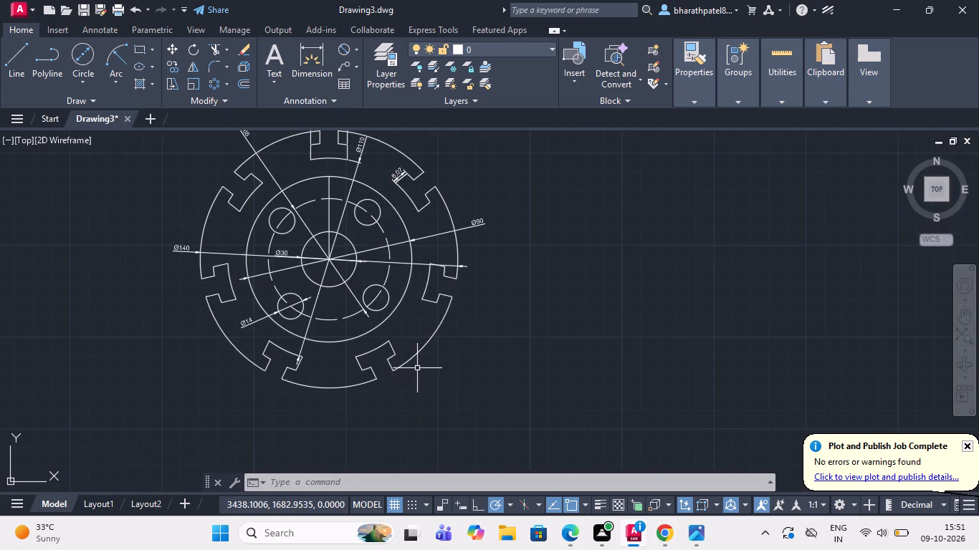
pyautogui.scroll(-2, 417, 368)
pyautogui.scroll(2, 333, 332)
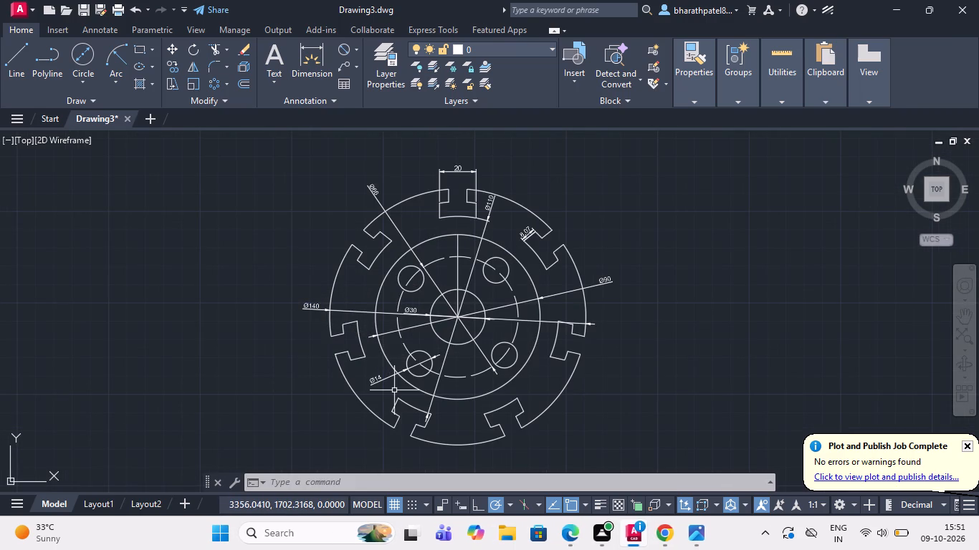
pyautogui.scroll(-1, 388, 337)
pyautogui.scroll(2, 391, 341)
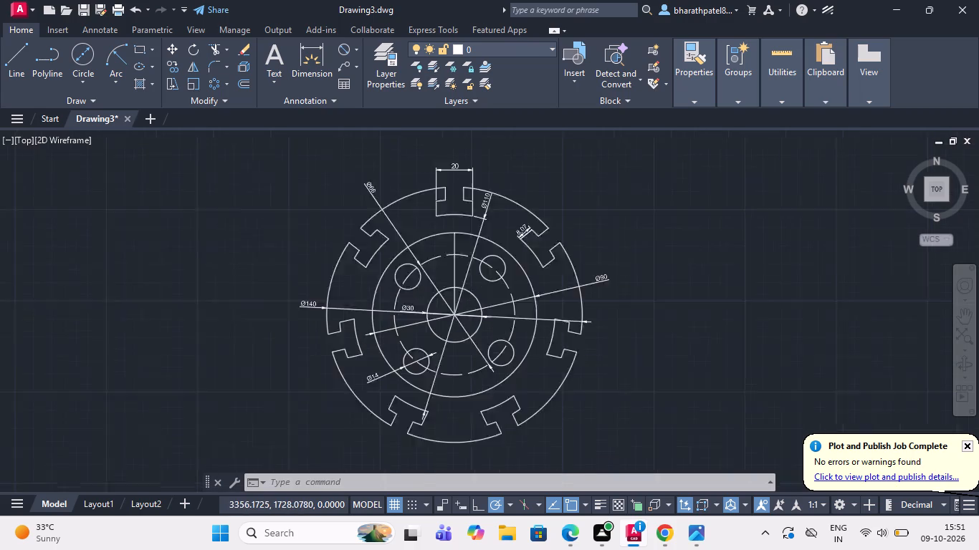
pyautogui.scroll(-1, 392, 347)
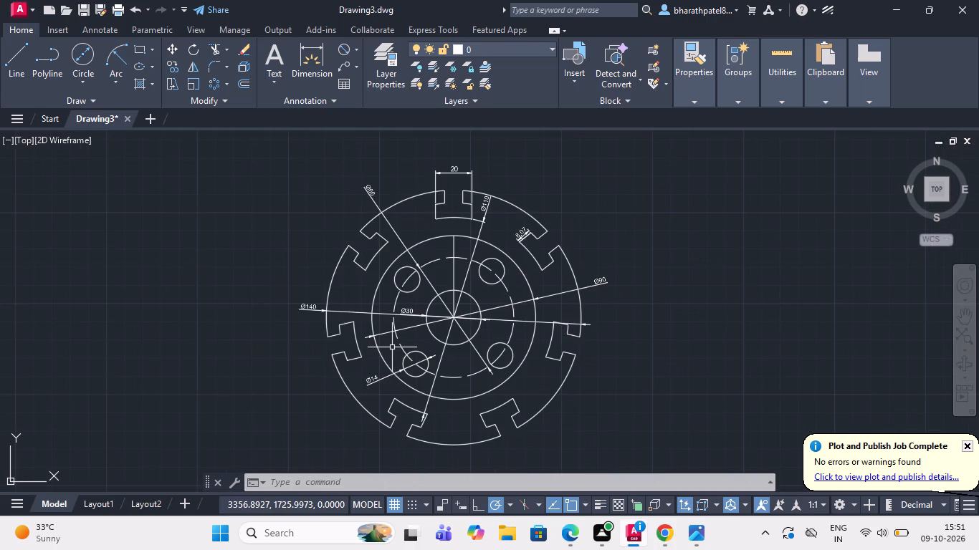
pyautogui.scroll(-1, 392, 347)
pyautogui.scroll(2, 435, 228)
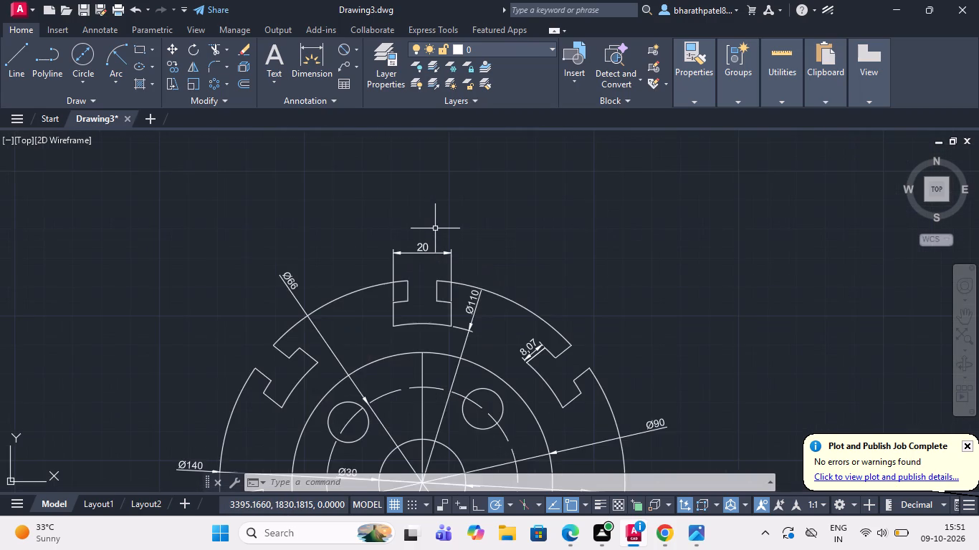
pyautogui.scroll(-2, 435, 228)
pyautogui.scroll(1, 435, 228)
pyautogui.scroll(-1, 435, 228)
pyautogui.scroll(1, 440, 384)
pyautogui.scroll(-1, 440, 383)
pyautogui.scroll(2, 440, 383)
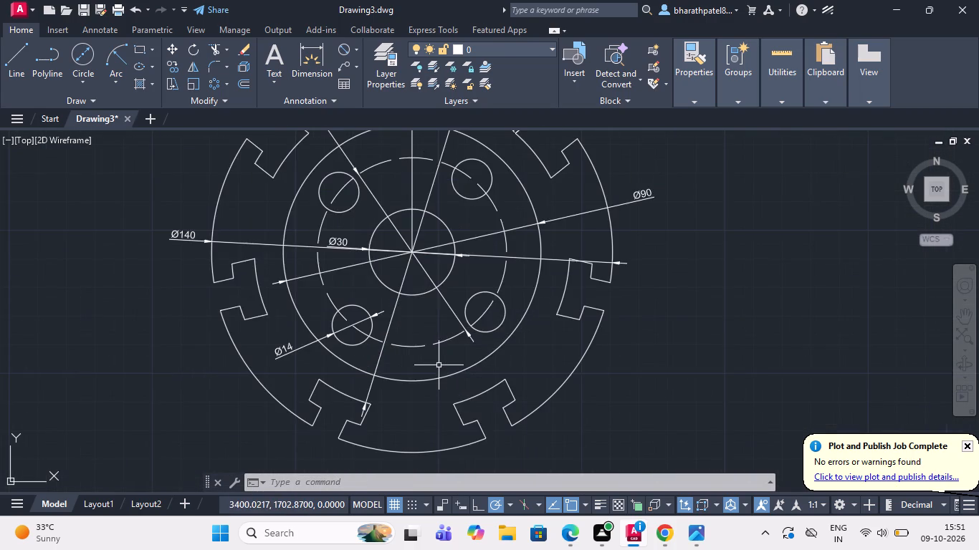
pyautogui.scroll(-1, 492, 288)
pyautogui.scroll(4, 510, 180)
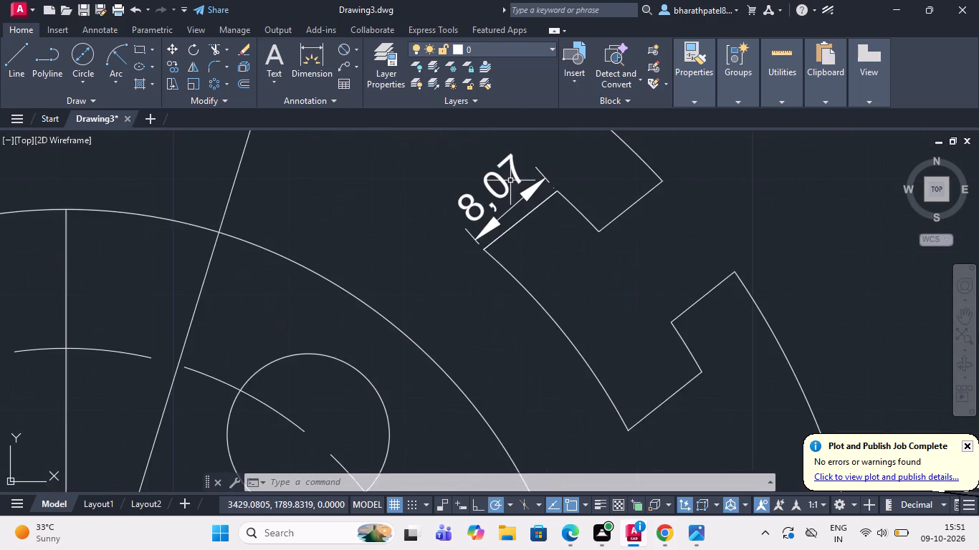
pyautogui.scroll(-1, 510, 180)
pyautogui.scroll(1, 510, 180)
pyautogui.scroll(-3, 509, 180)
pyautogui.scroll(1, 509, 180)
pyautogui.scroll(-2, 509, 180)
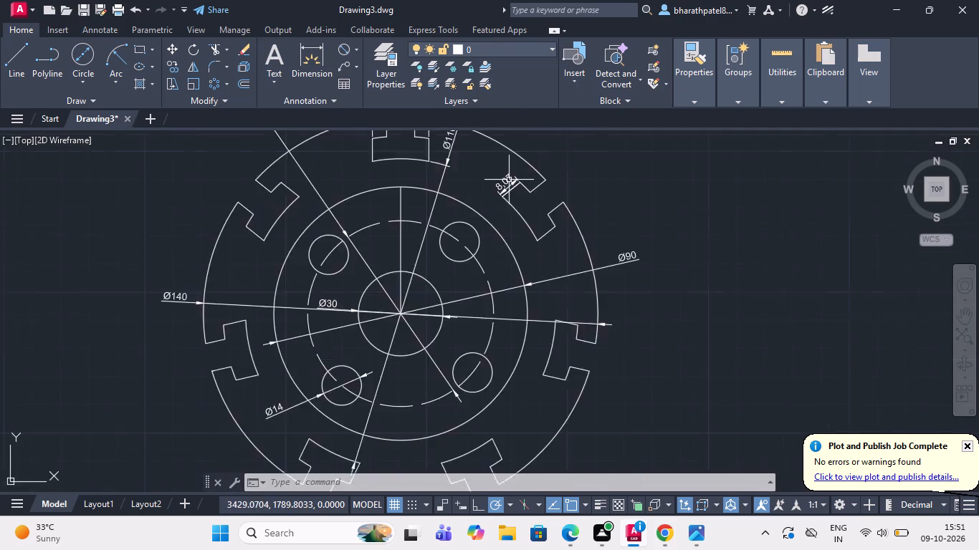
pyautogui.scroll(-4, 509, 180)
pyautogui.scroll(4, 507, 172)
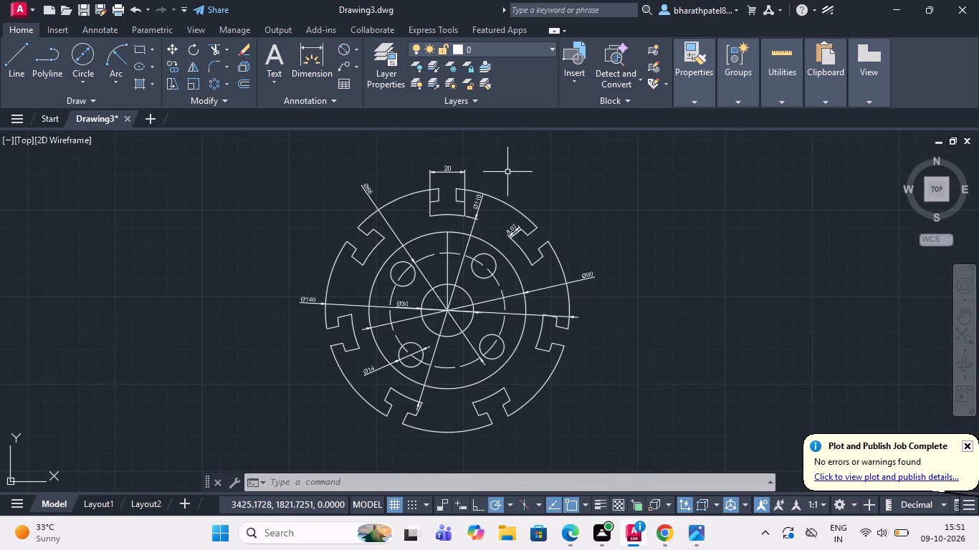
pyautogui.scroll(2, 507, 172)
pyautogui.scroll(-3, 507, 172)
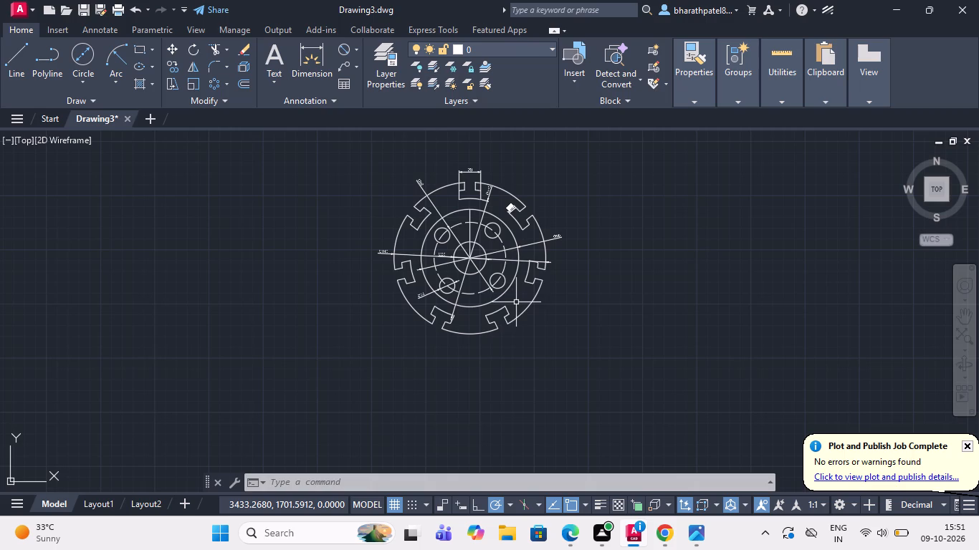
# Save the drawing in the Documents folder under the name Russian Plate.
pyautogui.hotkey('ctrl', 's')
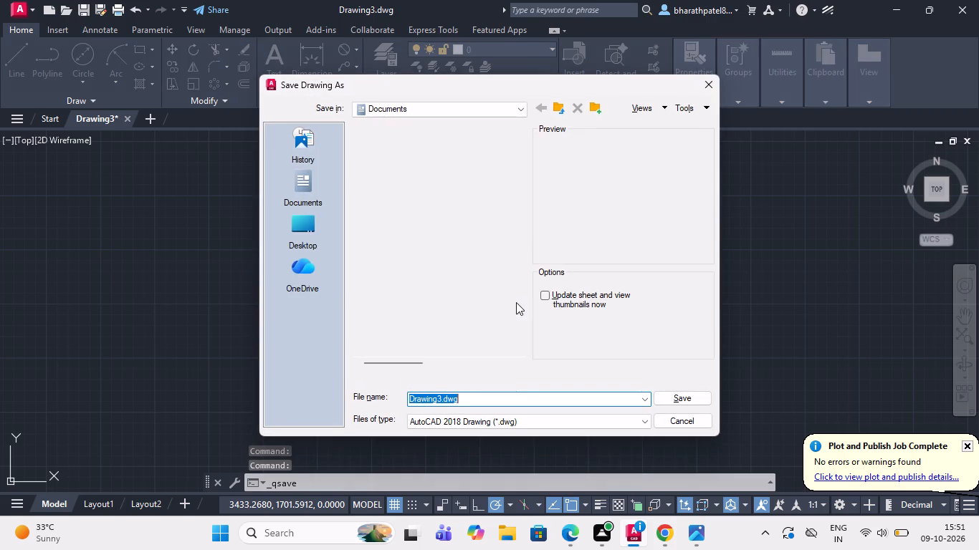
pyautogui.moveTo(511, 397); pyautogui.dragTo(392, 400)
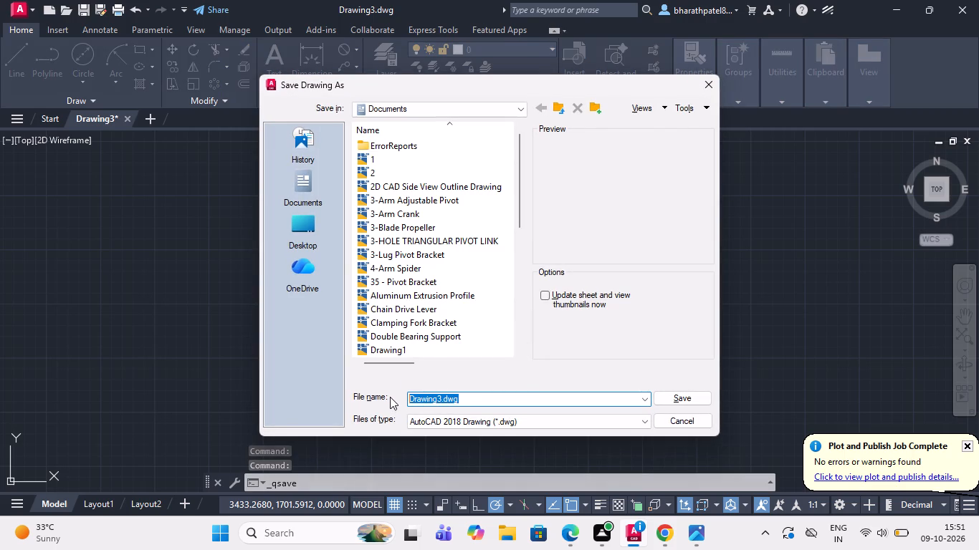
pyautogui.hotkey('ctrl', 'v')
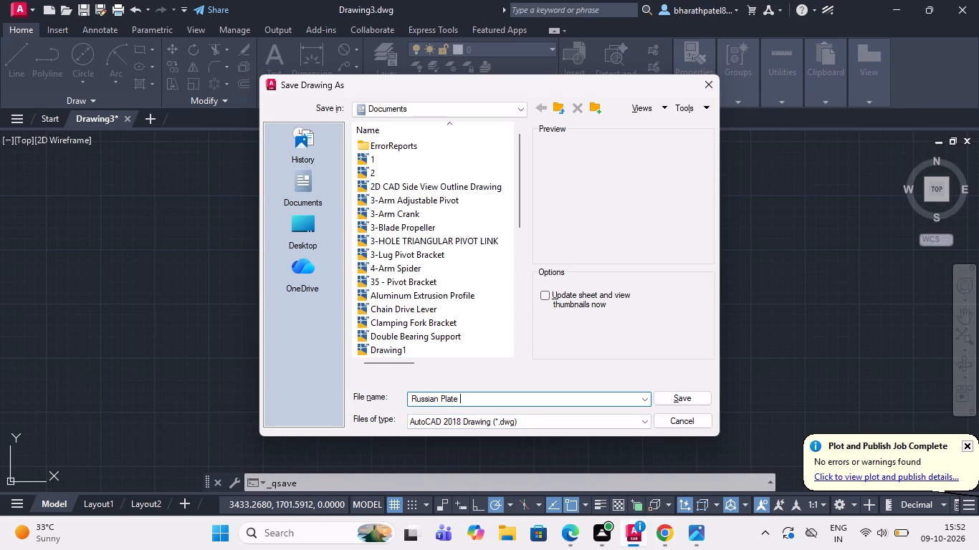
pyautogui.click(672, 398)
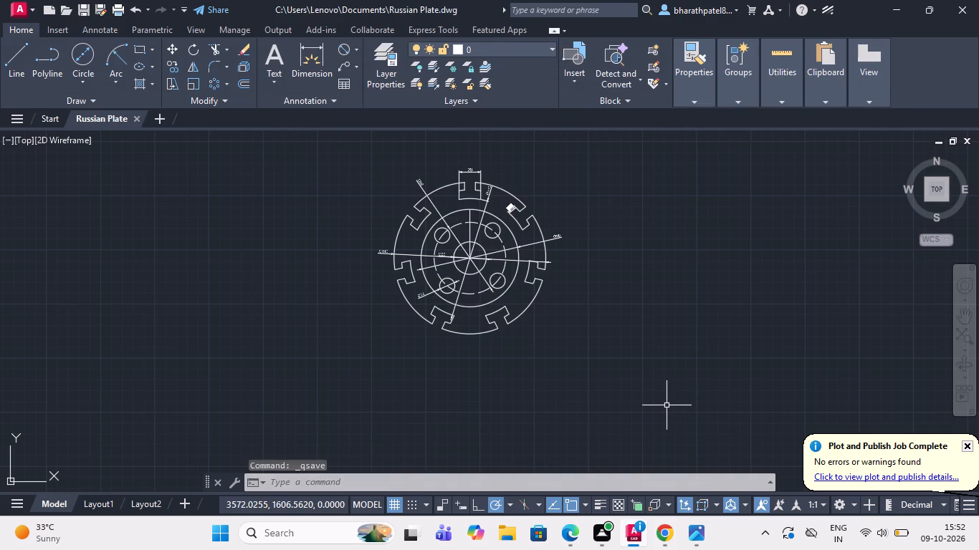
# Set up the model plot with DWG To PDF.pc3, ISO expand A4 (297 x 210 mm), landscape and centred, and apply it to the layout.
pyautogui.hotkey('ctrl', 'p')
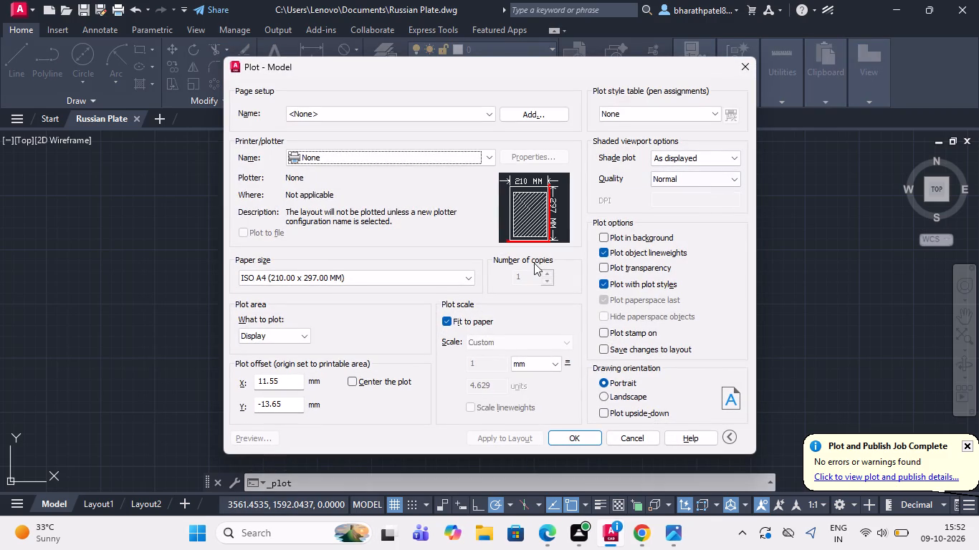
pyautogui.click(487, 155)
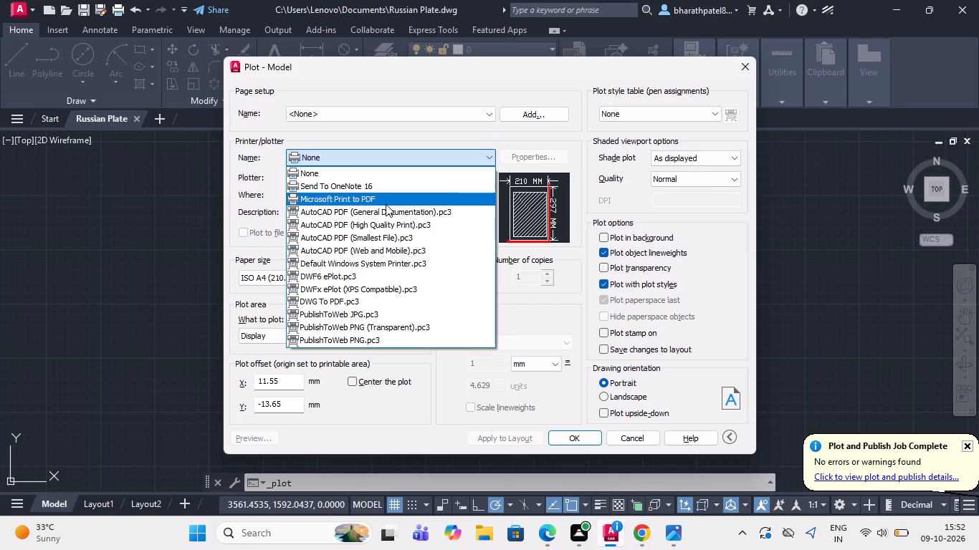
pyautogui.click(381, 304)
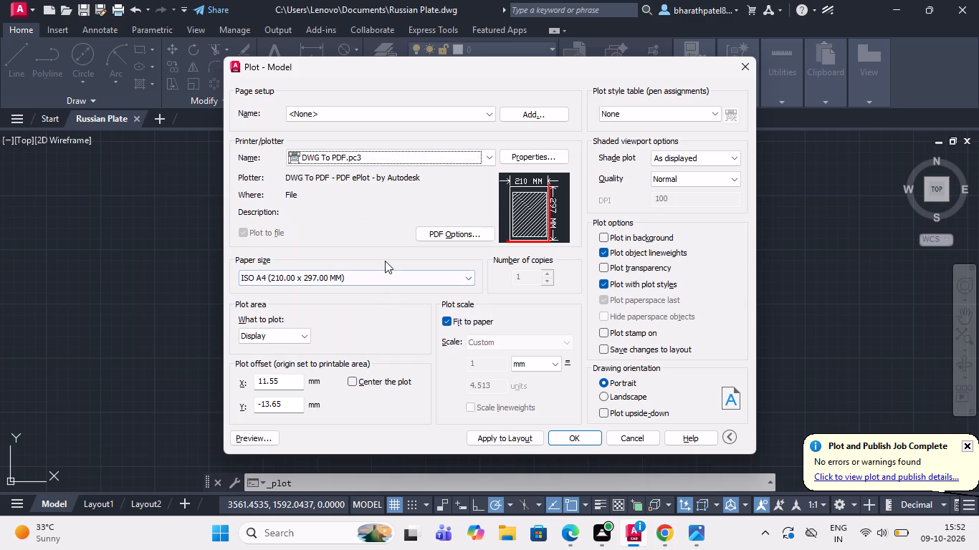
pyautogui.click(461, 278)
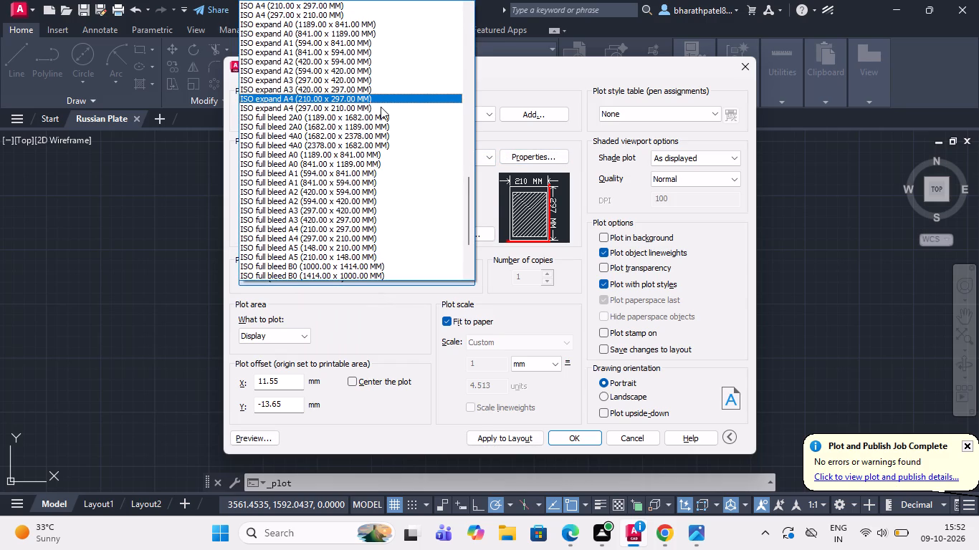
pyautogui.click(381, 107)
pyautogui.click(602, 392)
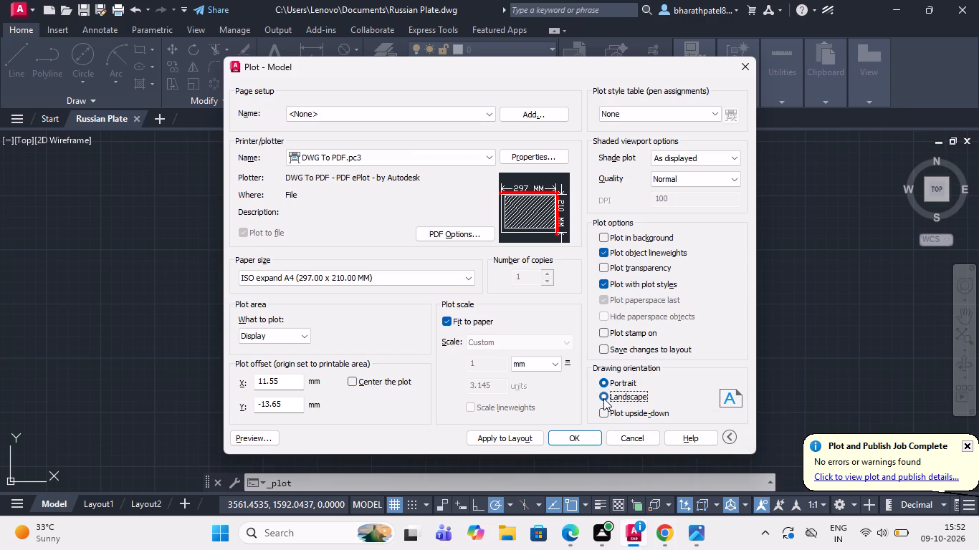
pyautogui.click(353, 381)
pyautogui.click(534, 442)
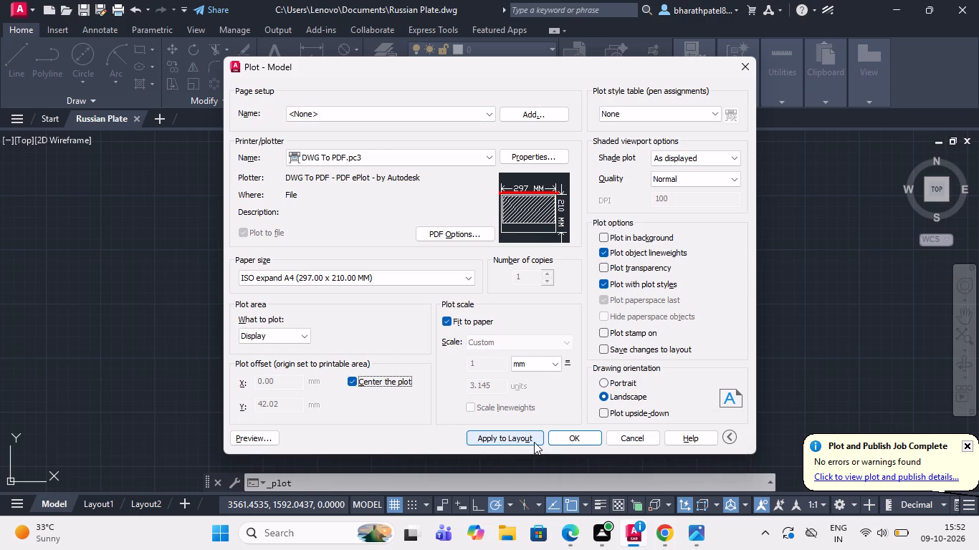
# Plot the drawing to the Documents folder as Russian Plate-Model.pdf.
pyautogui.click(563, 445)
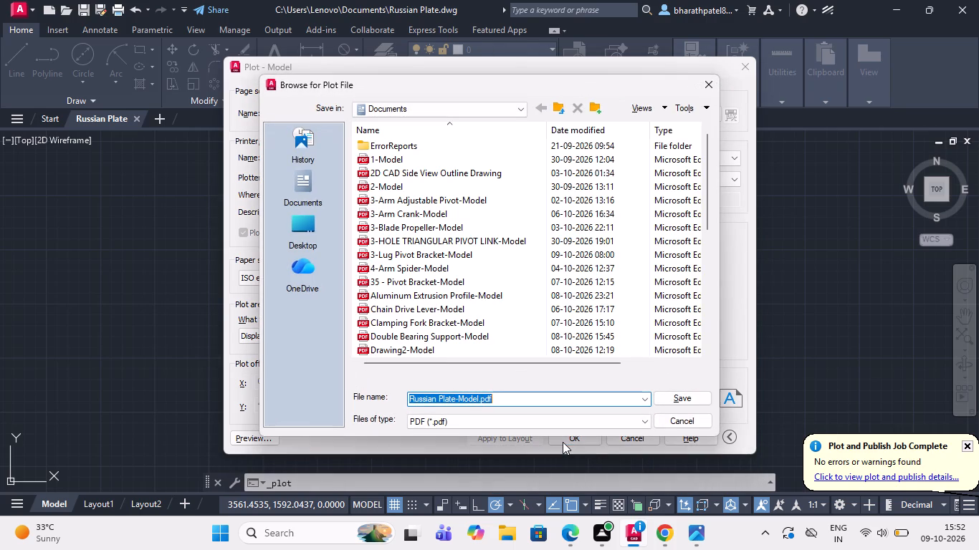
pyautogui.click(694, 393)
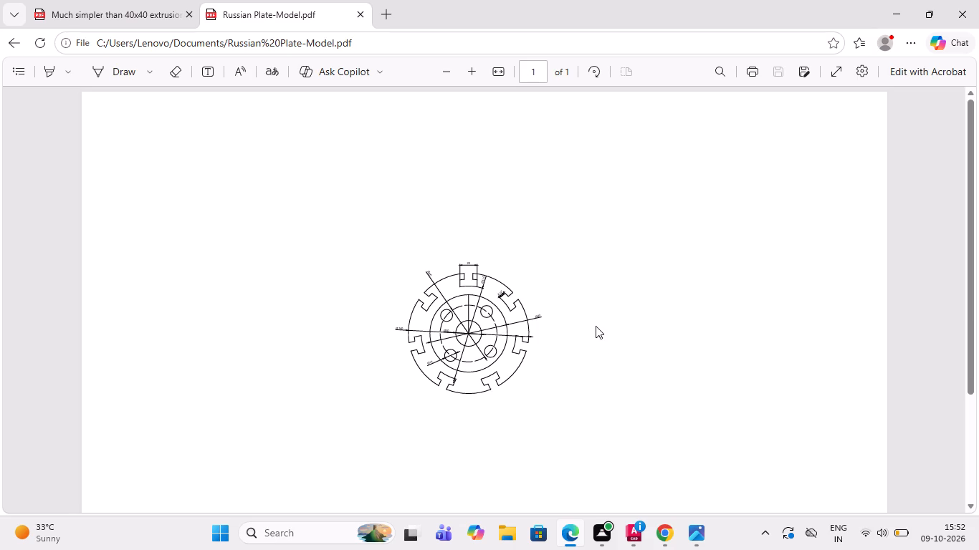
# Check the flange on the plotted Russian Plate PDF page, and close it and the other open extrusion PDF.
pyautogui.scroll(10, 522, 334)
pyautogui.scroll(-1, 511, 325)
pyautogui.scroll(3, 511, 325)
pyautogui.scroll(-1, 511, 325)
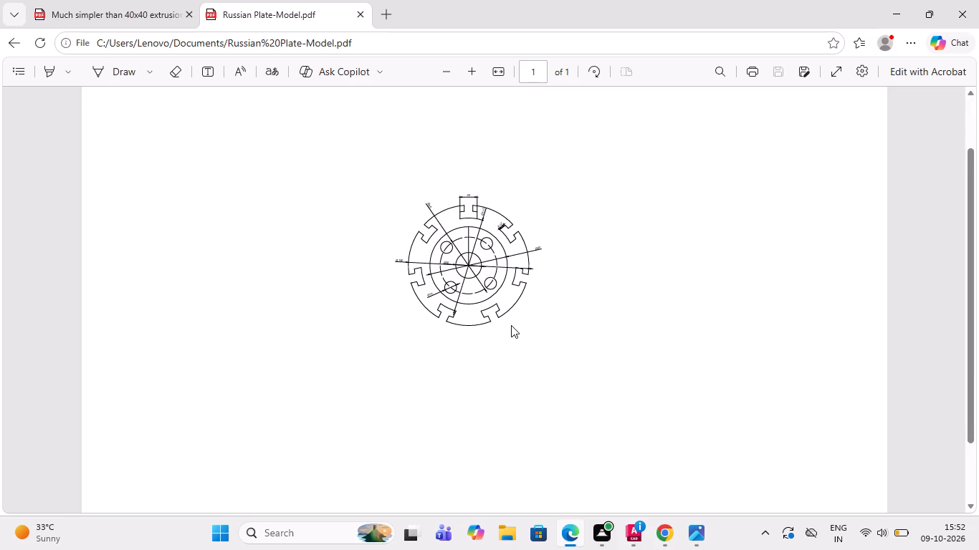
pyautogui.scroll(4, 494, 294)
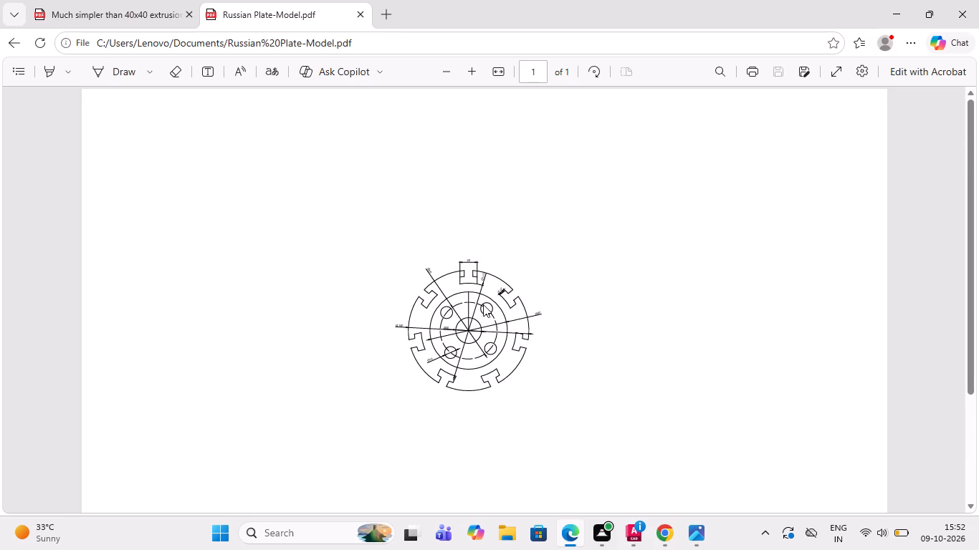
pyautogui.click(358, 18)
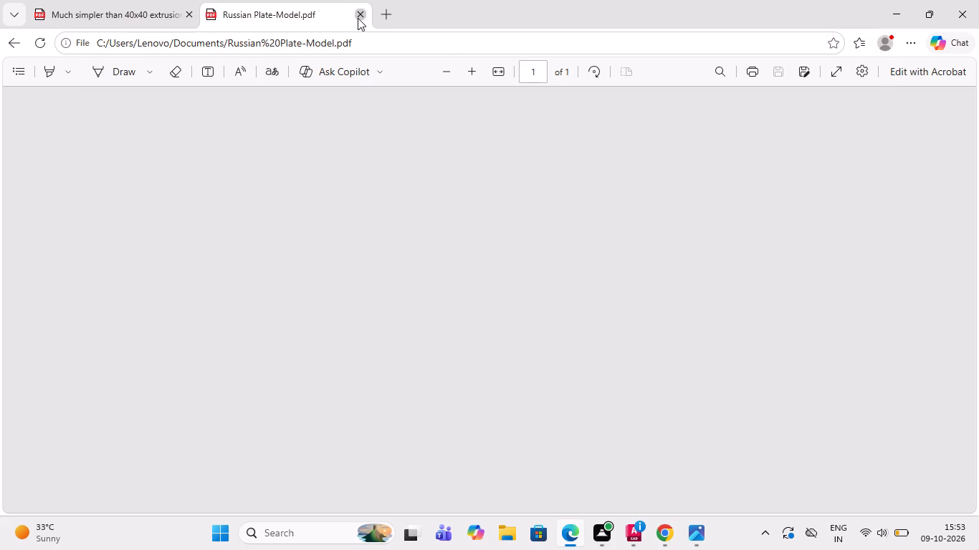
pyautogui.click(192, 8)
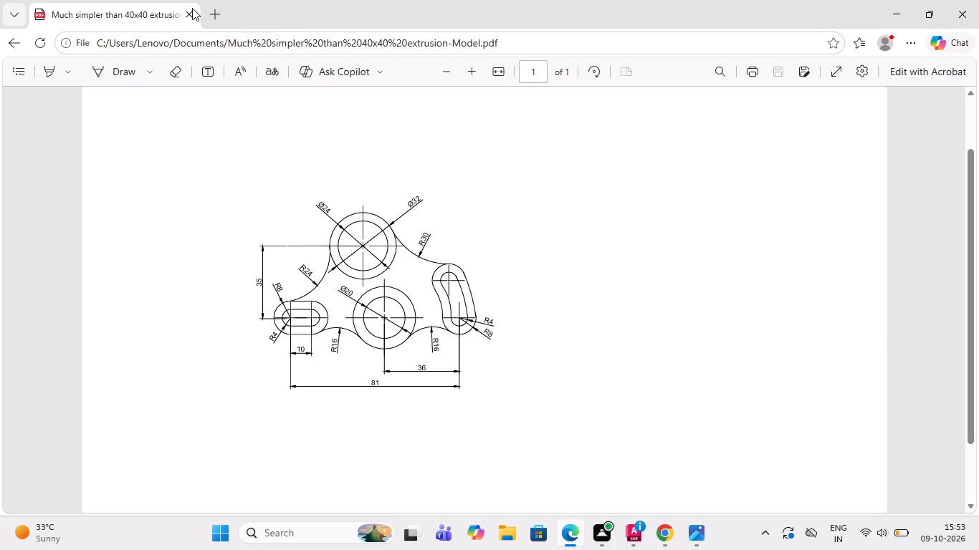
pyautogui.click(191, 16)
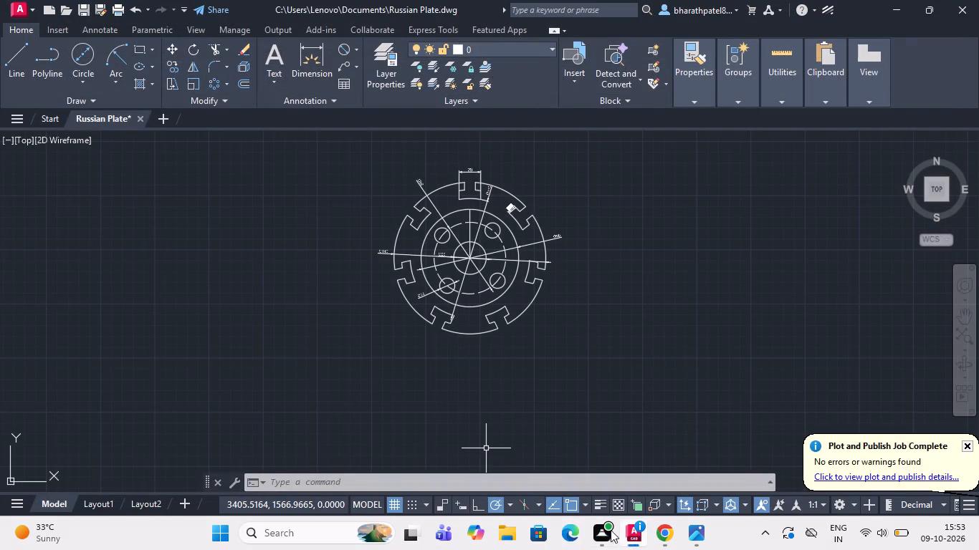